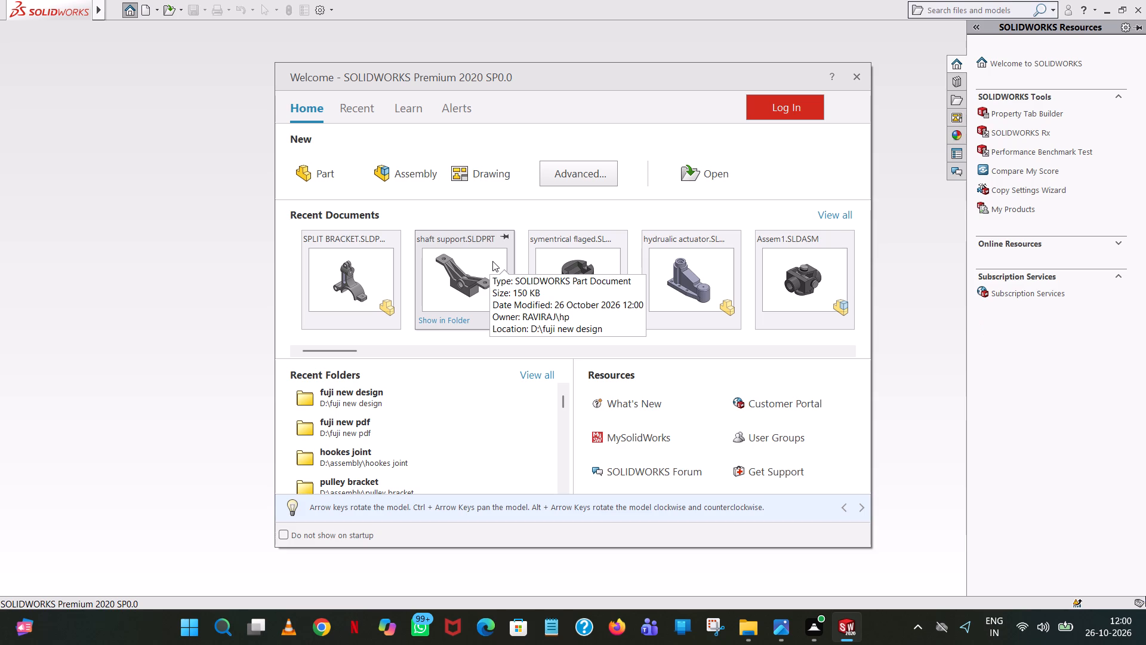
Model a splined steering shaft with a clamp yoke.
Create a new part document.
{"action": "double_click", "coordinate": [309, 167]}
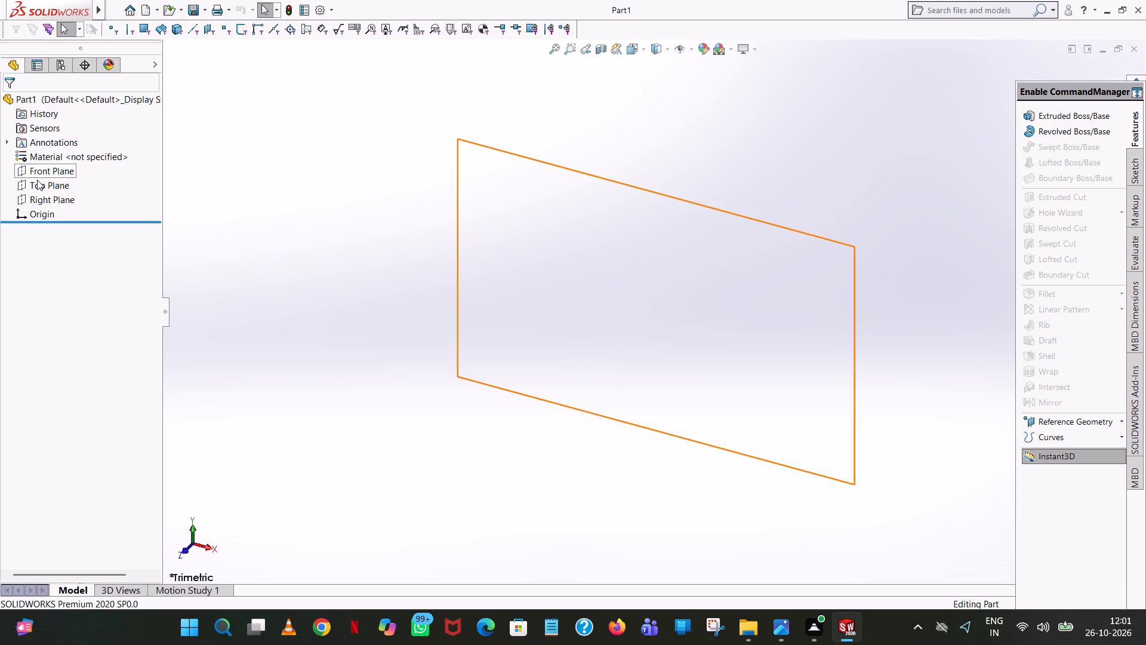
Sketch a circle centred on the origin on the Top Plane and set its radius to 27.5/2 mm.
{"action": "left_click", "coordinate": [37, 180]}
{"action": "left_click", "coordinate": [45, 162]}
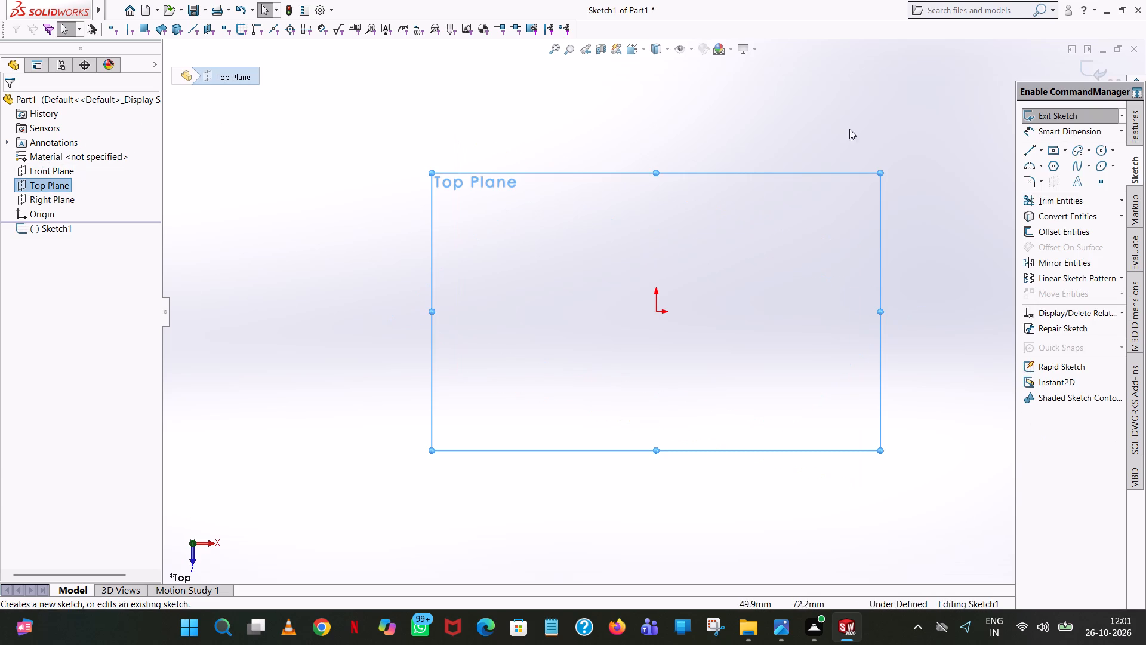
{"action": "left_click", "coordinate": [1103, 148]}
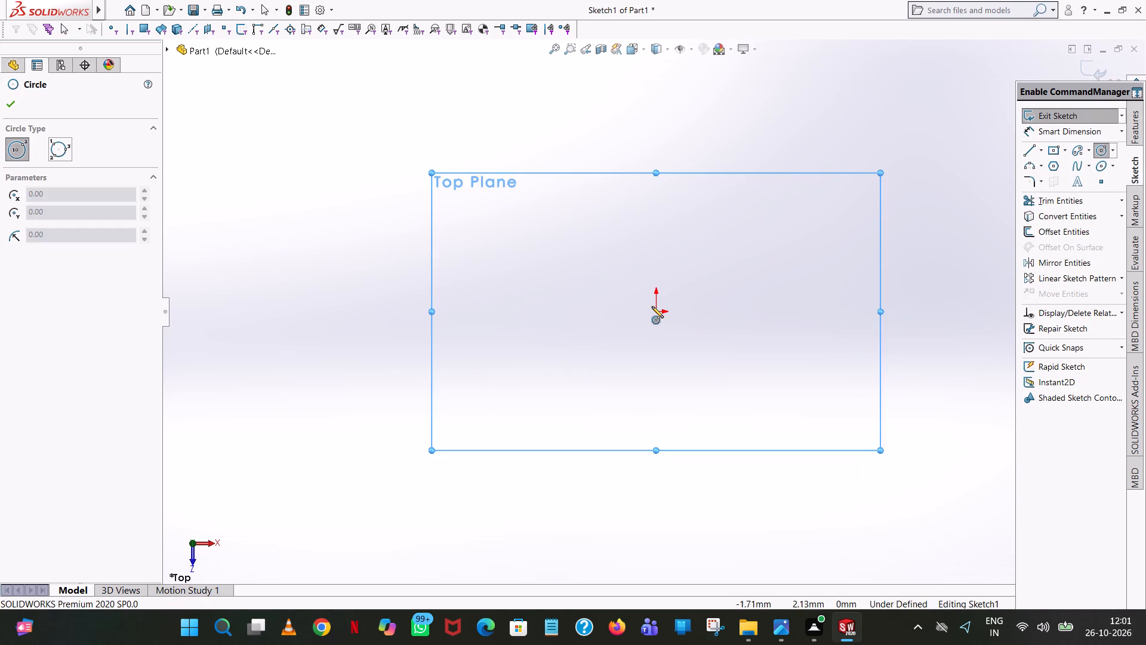
{"action": "left_click", "coordinate": [655, 312]}
{"action": "left_click", "coordinate": [696, 232]}
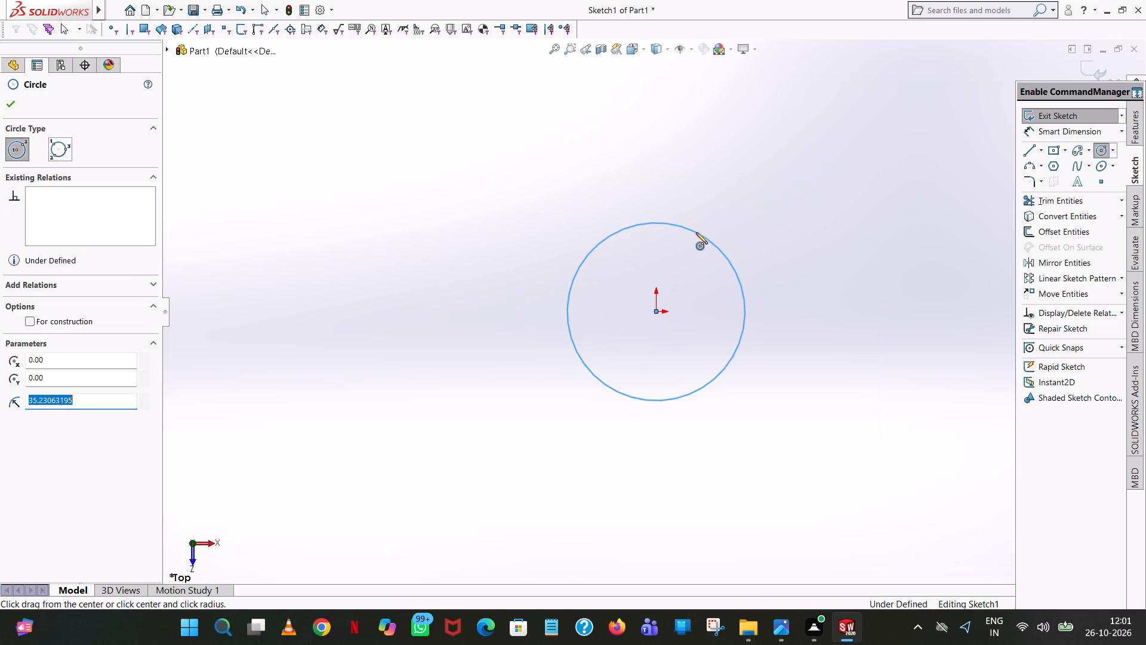
{"action": "type", "text": "27.5/"}
{"action": "key", "text": "2"}
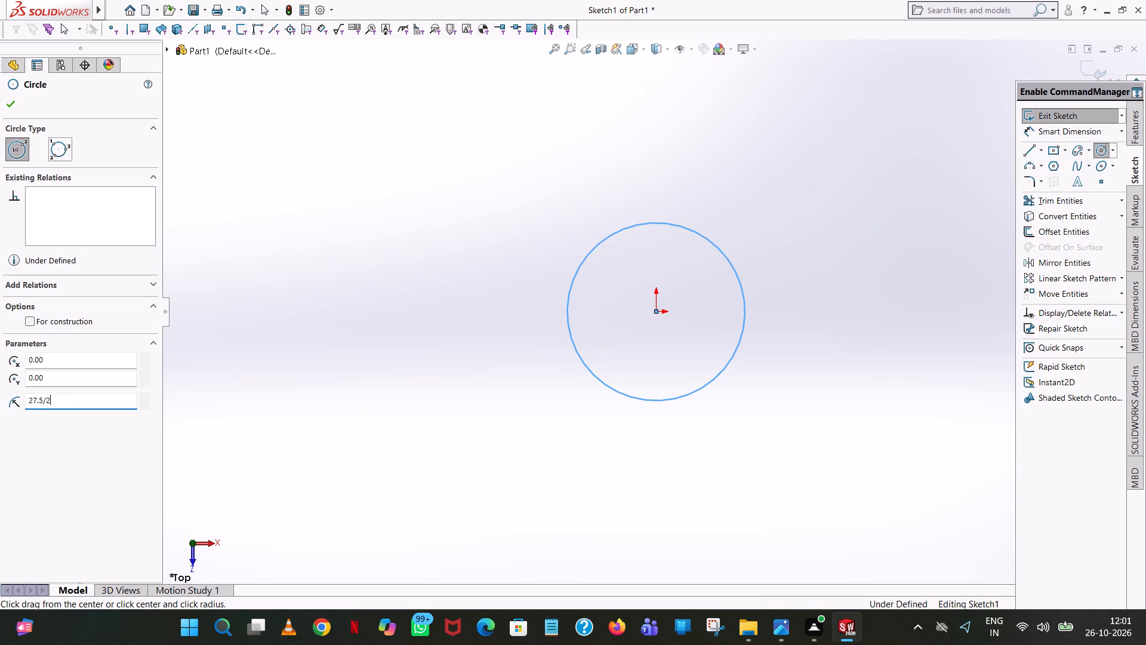
{"action": "key", "text": "Return"}
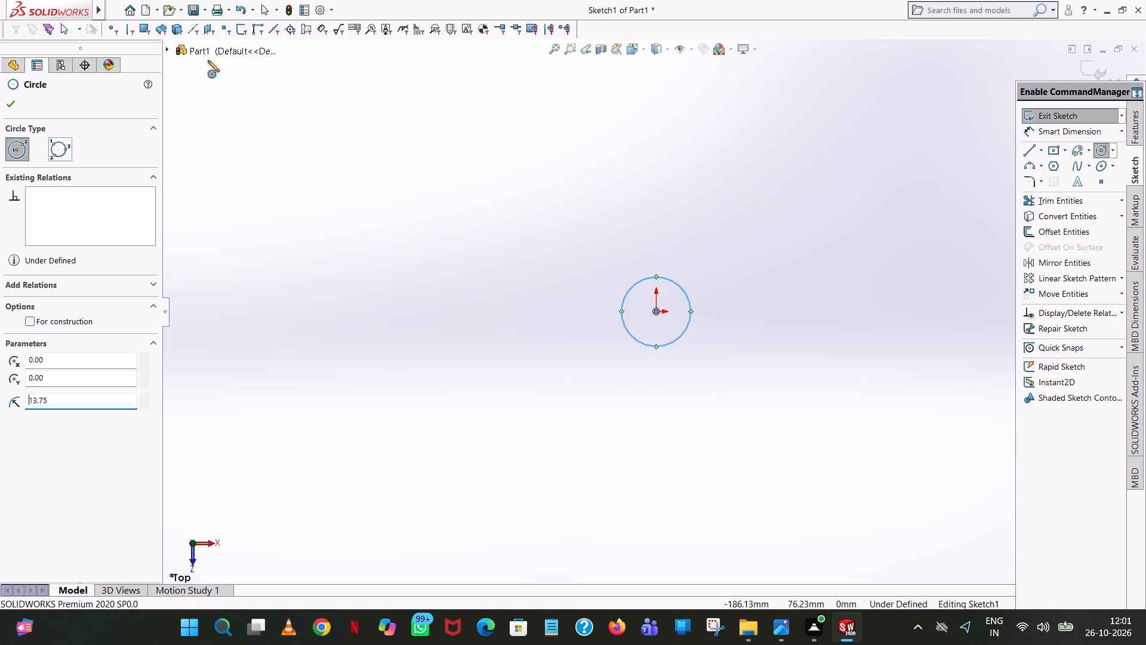
{"action": "left_click", "coordinate": [5, 106]}
{"action": "left_click", "coordinate": [530, 181]}
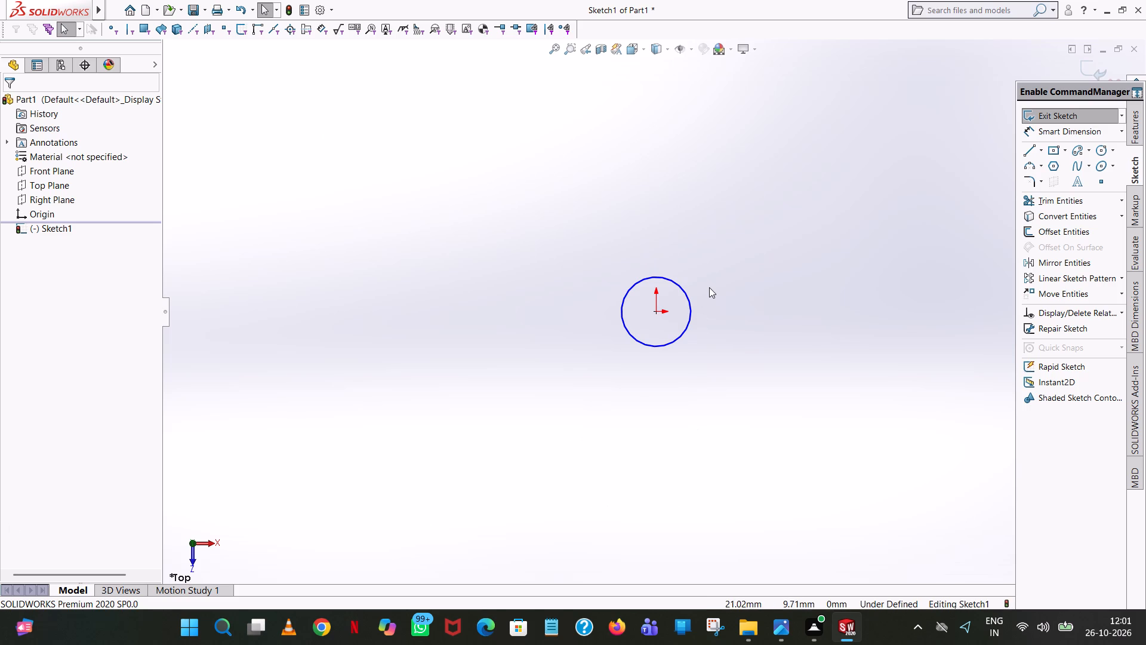
Add a diameter dimension to the circle with Smart Dimension, accepting its value.
{"action": "scroll", "coordinate": [709, 287], "scroll_direction": "down", "scroll_amount": 3}
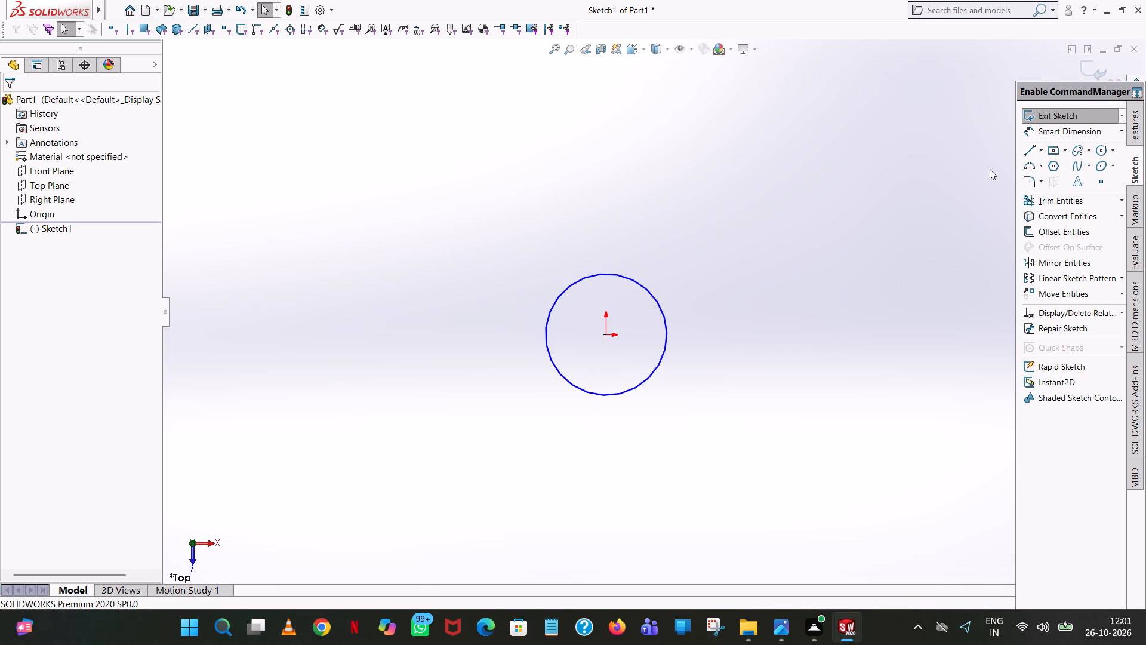
{"action": "left_click", "coordinate": [1045, 127]}
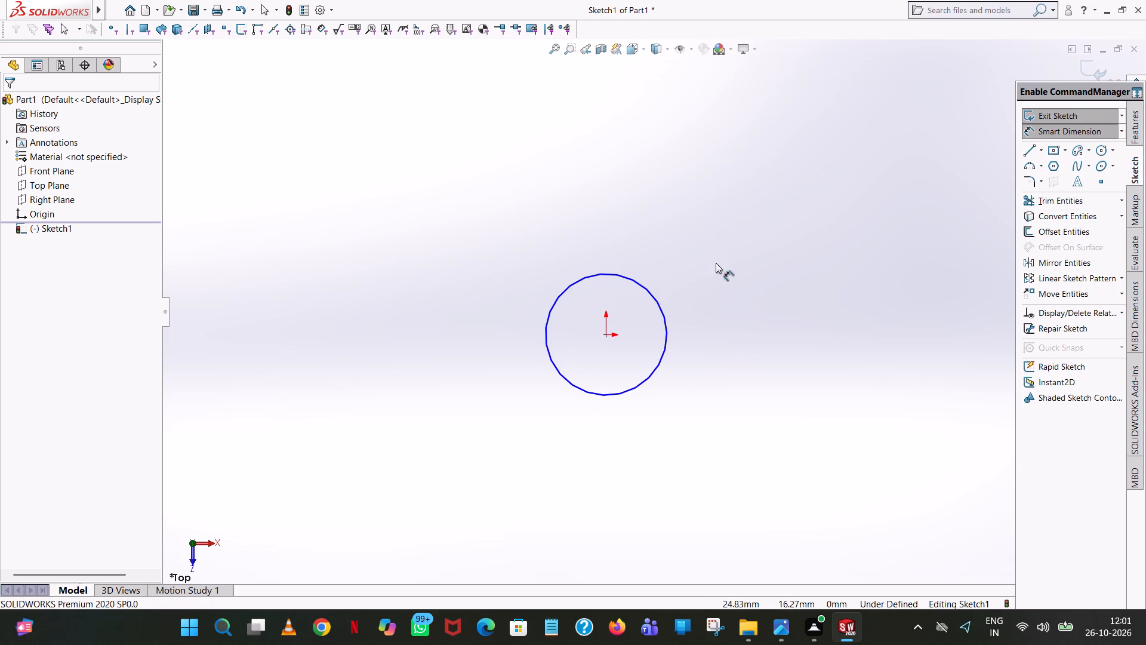
{"action": "left_click", "coordinate": [664, 314]}
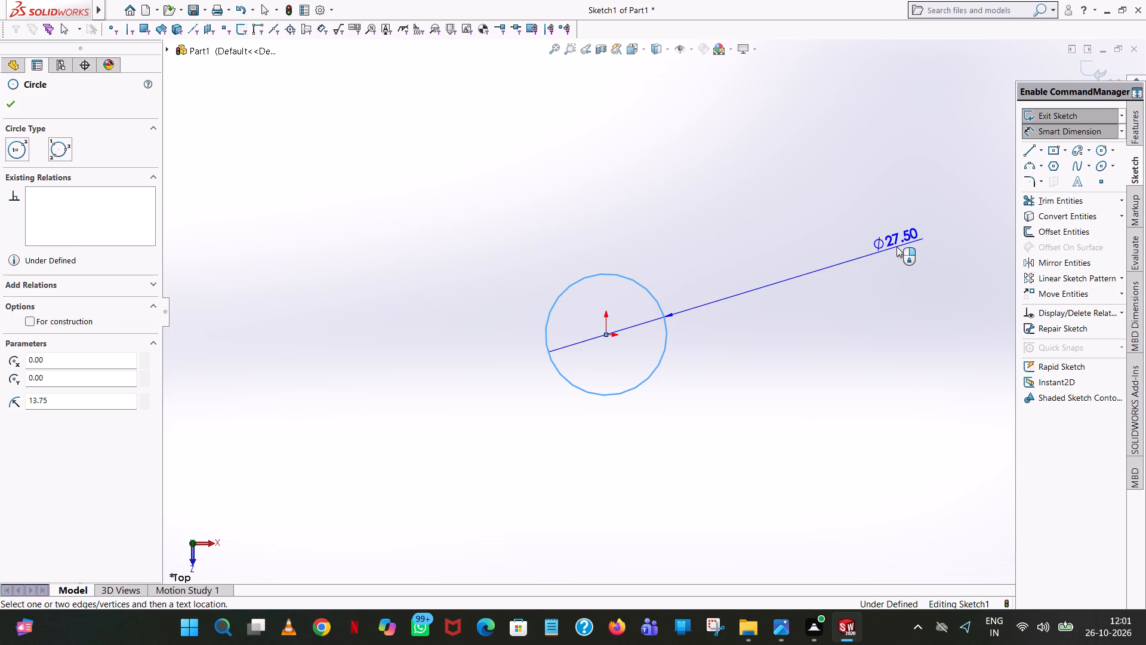
{"action": "left_click", "coordinate": [897, 247]}
{"action": "left_click", "coordinate": [848, 228]}
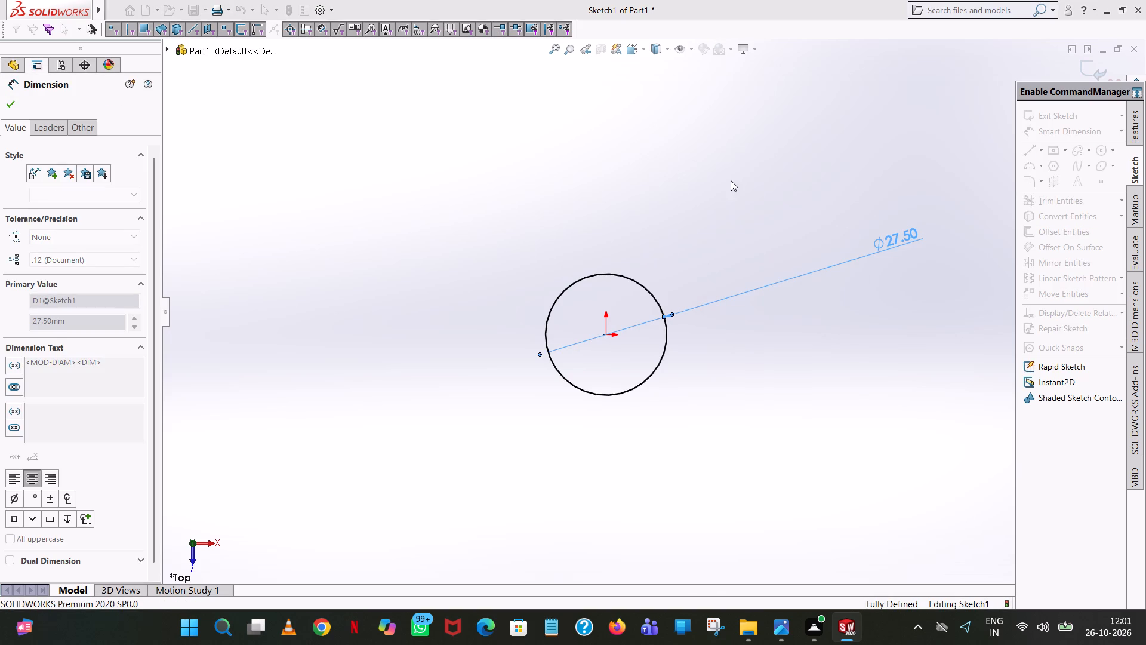
{"action": "left_click", "coordinate": [676, 223]}
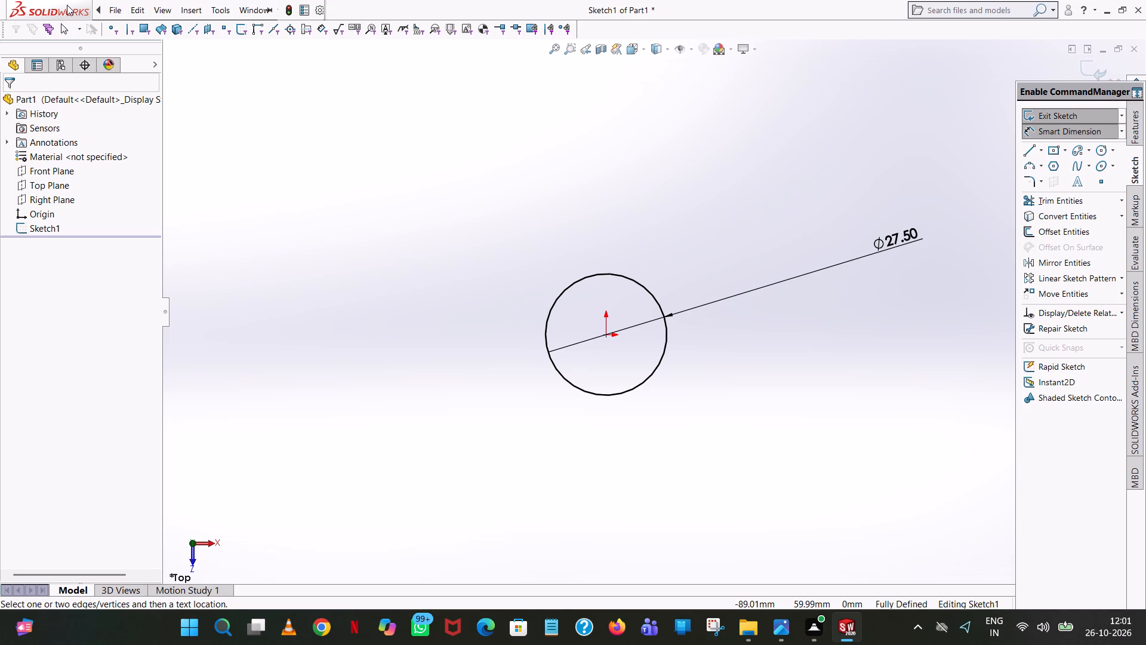
Extrude the circle as a blind boss from the sketch plane with a depth of 87-35-43 (9 mm).
{"action": "left_click", "coordinate": [1133, 124]}
{"action": "left_click", "coordinate": [1098, 110]}
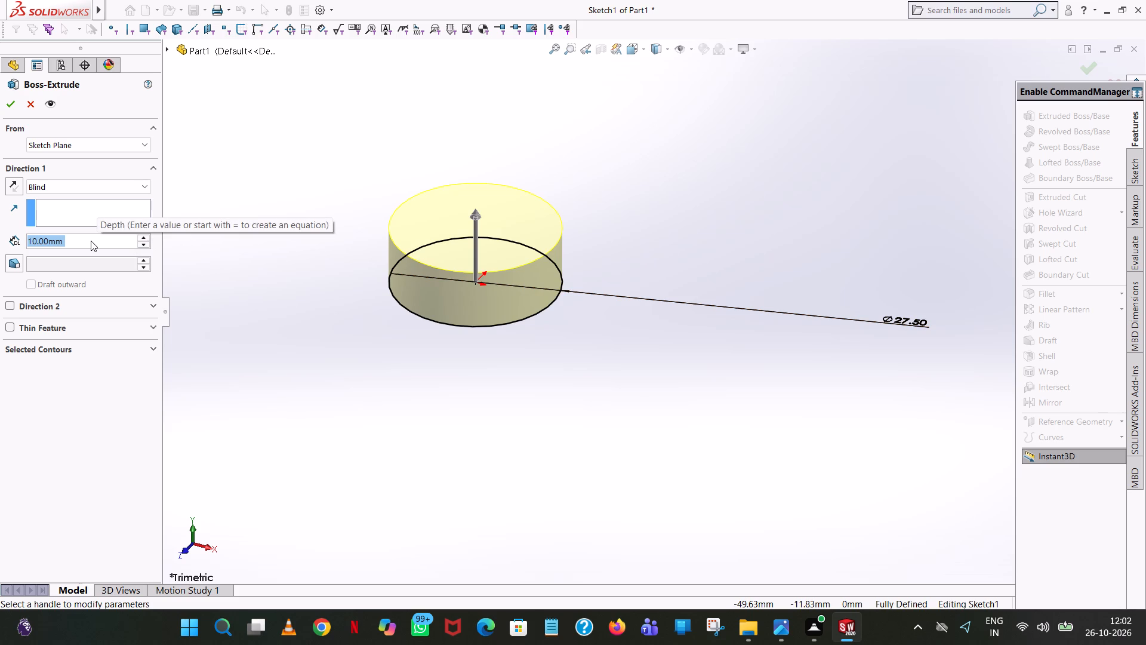
{"action": "type", "text": "87-"}
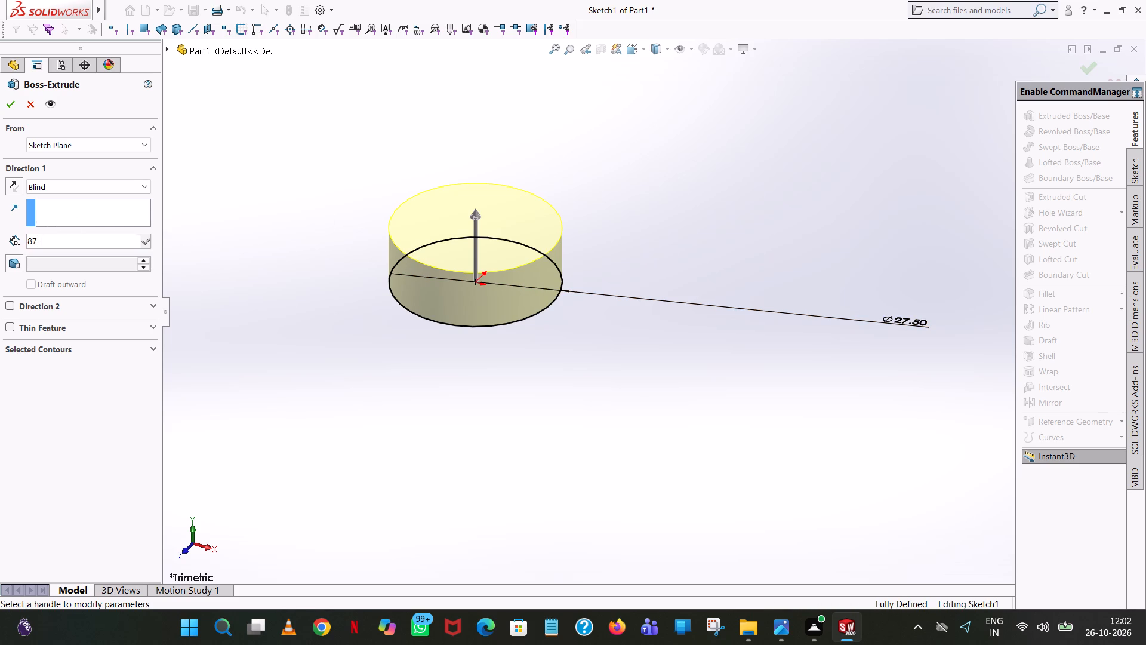
{"action": "type", "text": "35-"}
{"action": "type", "text": "43"}
{"action": "key", "text": "Return"}
{"action": "left_click_drag", "start_coordinate": [29, 145], "coordinate": [18, 133]}
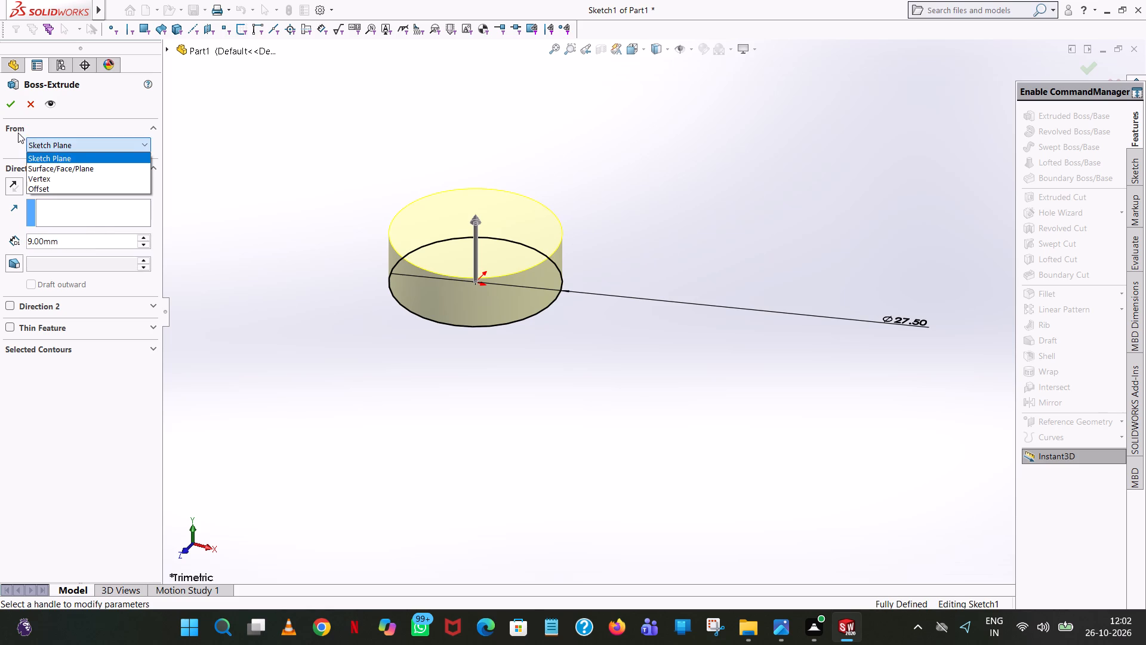
{"action": "left_click_drag", "start_coordinate": [18, 133], "coordinate": [50, 156]}
{"action": "left_click", "coordinate": [672, 158]}
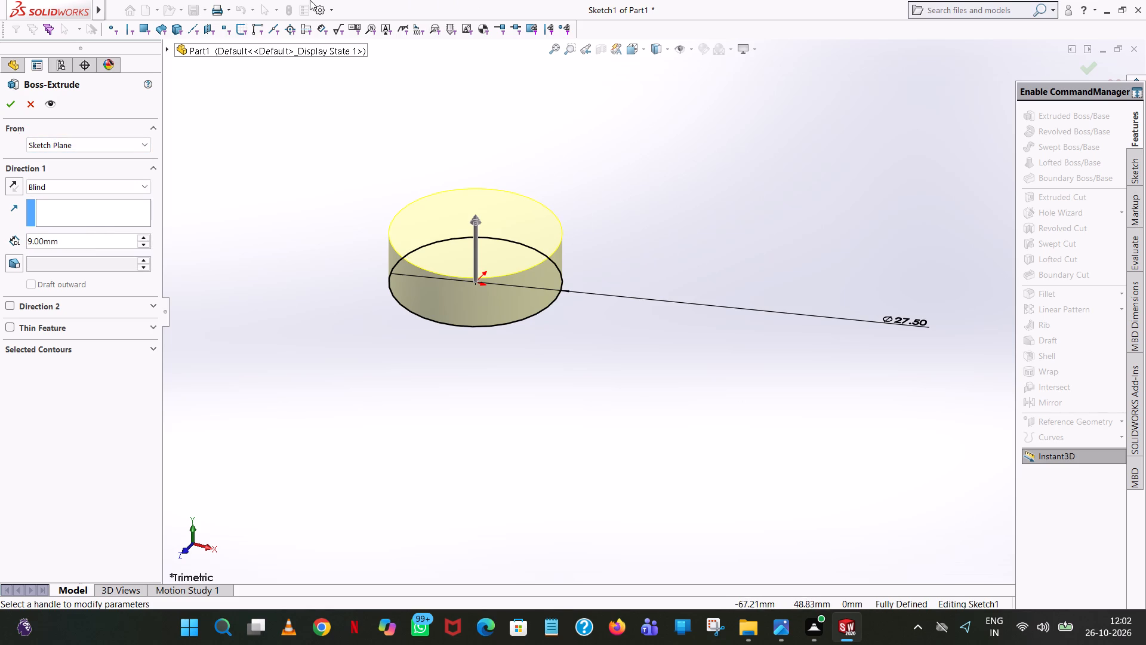
{"action": "left_click", "coordinate": [14, 102]}
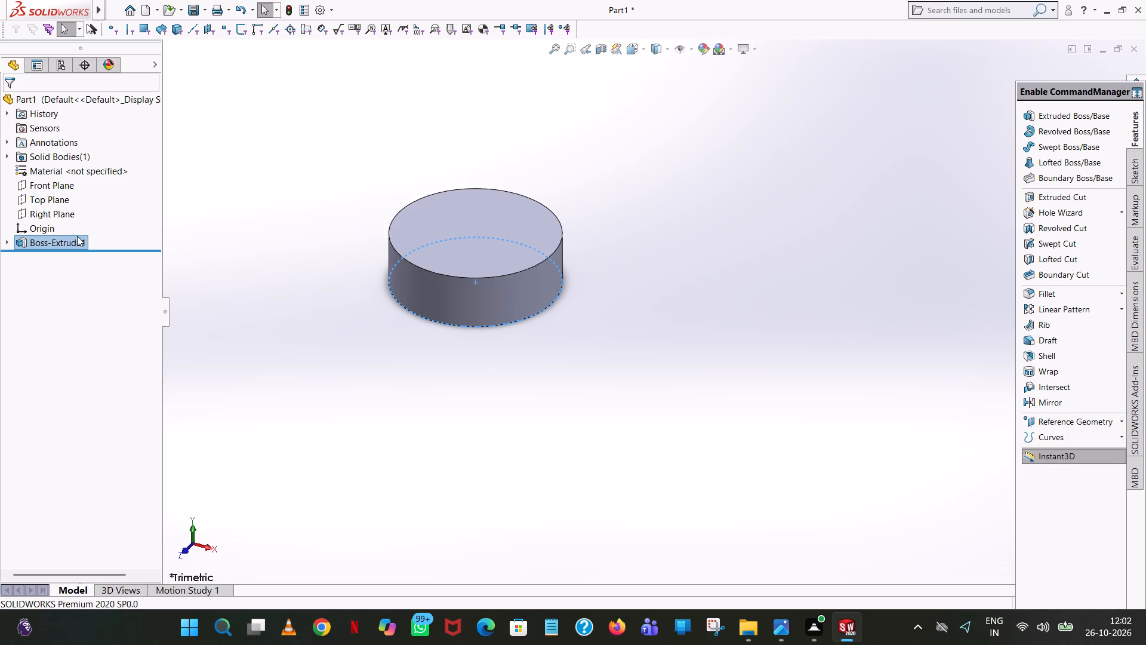
Start a boss sketch on the disc's upper flat face and draw an origin-centred circle of about 23.8 mm radius.
{"action": "left_click", "coordinate": [1096, 113]}
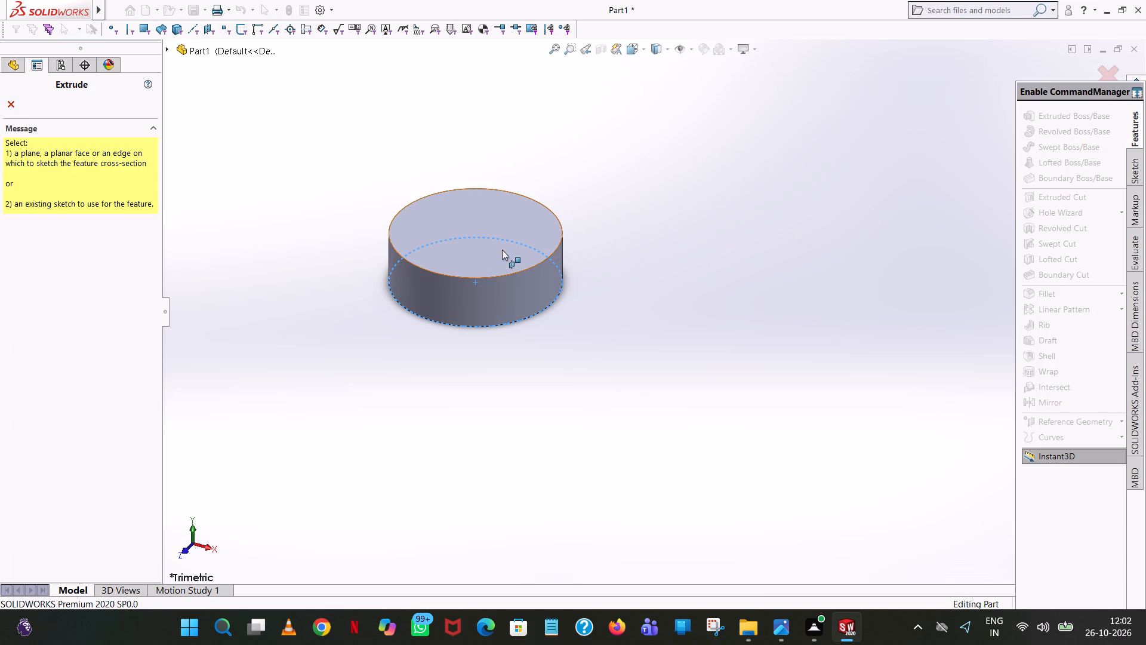
{"action": "left_click", "coordinate": [503, 239]}
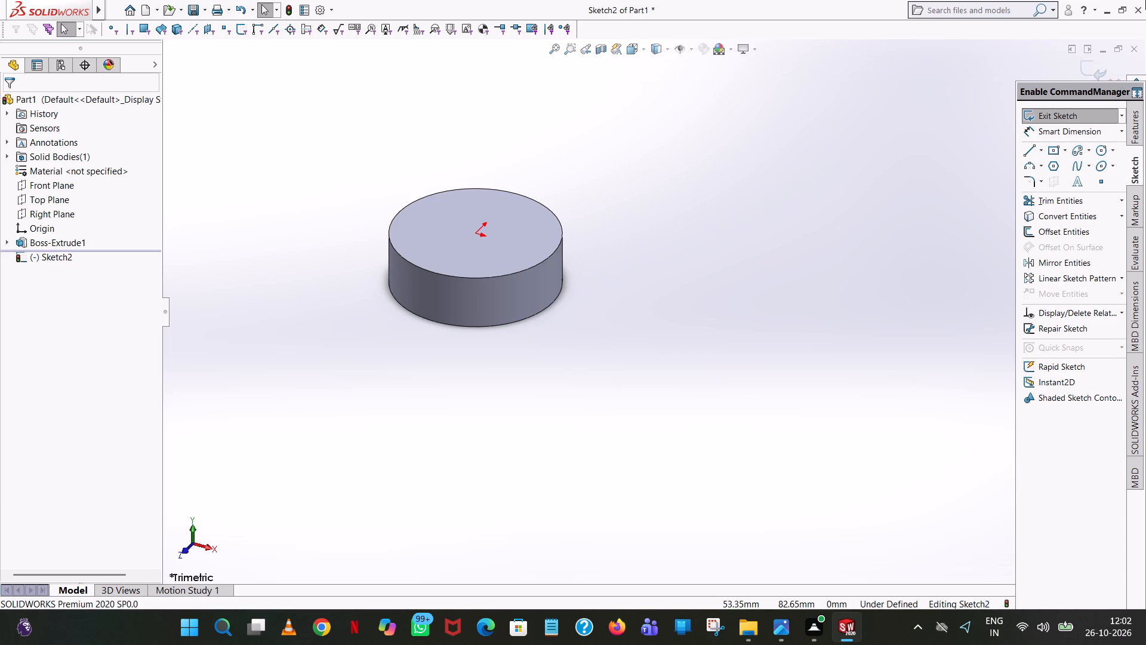
{"action": "left_click", "coordinate": [639, 48]}
{"action": "left_click", "coordinate": [695, 115]}
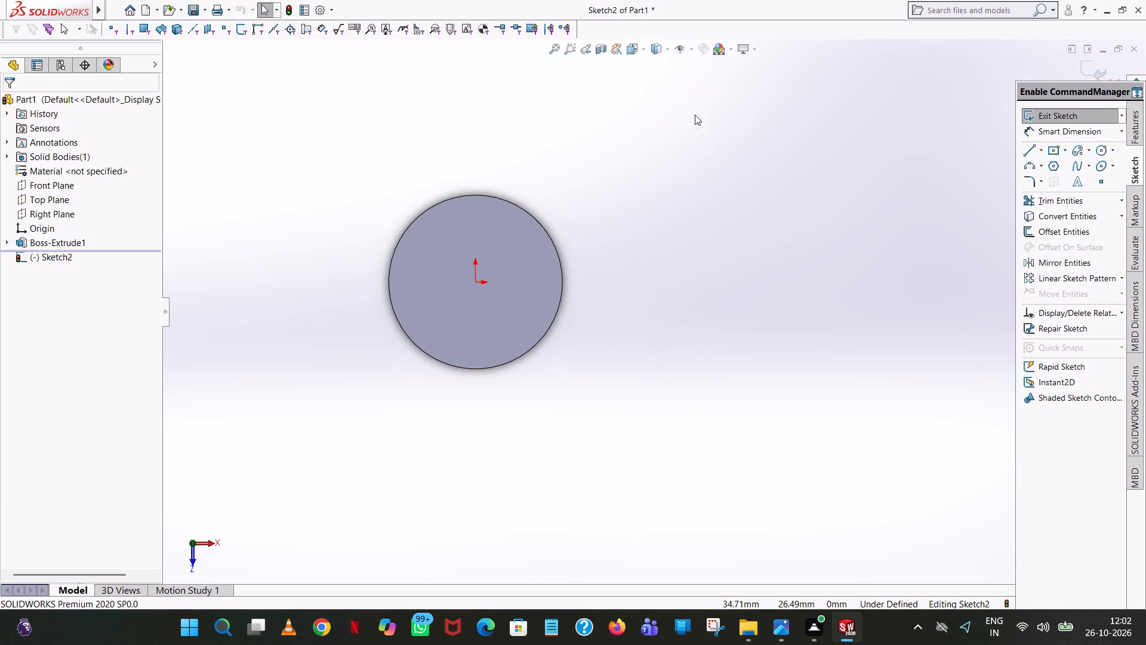
{"action": "left_click", "coordinate": [1100, 149]}
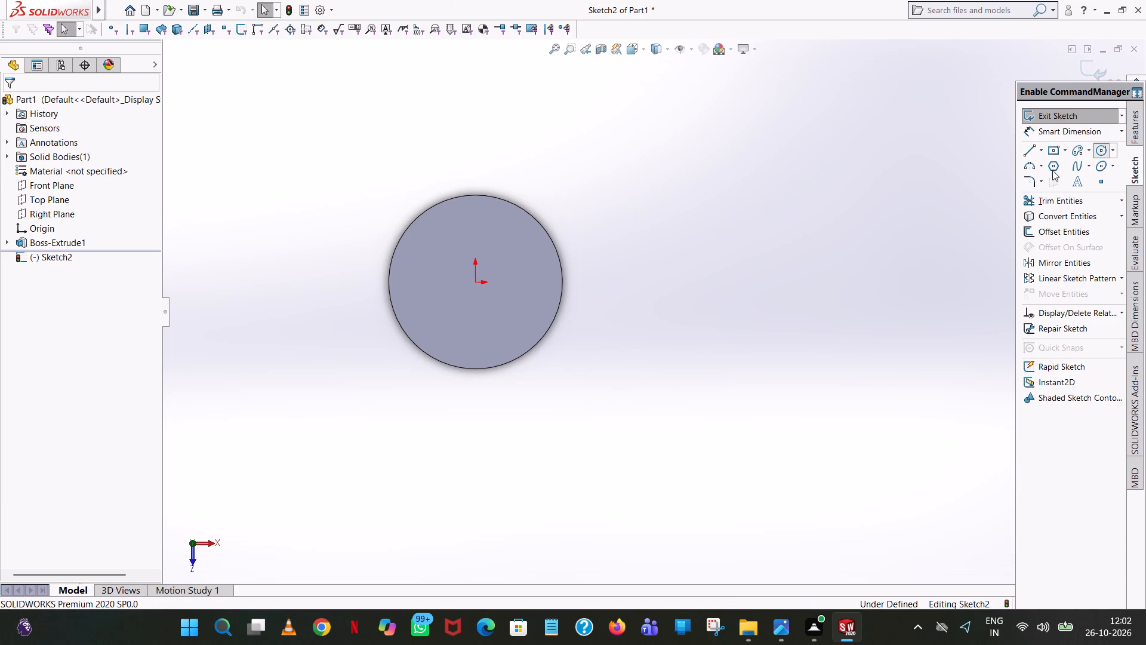
{"action": "left_click", "coordinate": [475, 283]}
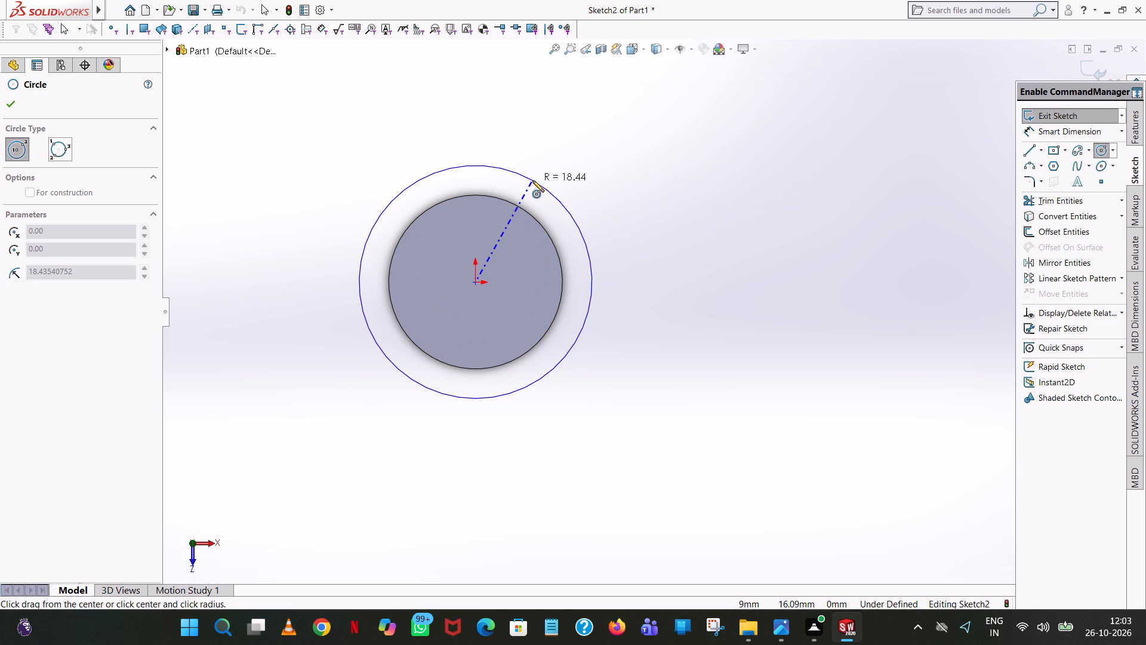
{"action": "scroll", "coordinate": [532, 180], "scroll_direction": "up", "scroll_amount": 1}
{"action": "left_click", "coordinate": [548, 169]}
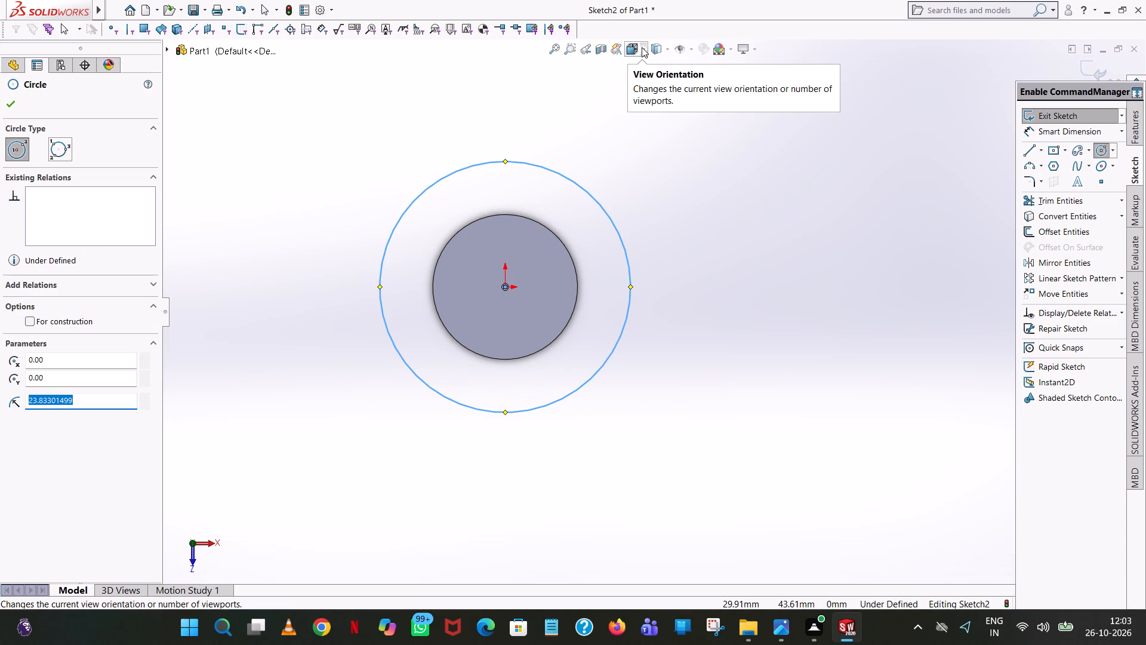
Switch the model's display style to Hidden Lines Removed and finish the circle command.
{"action": "left_click", "coordinate": [667, 48]}
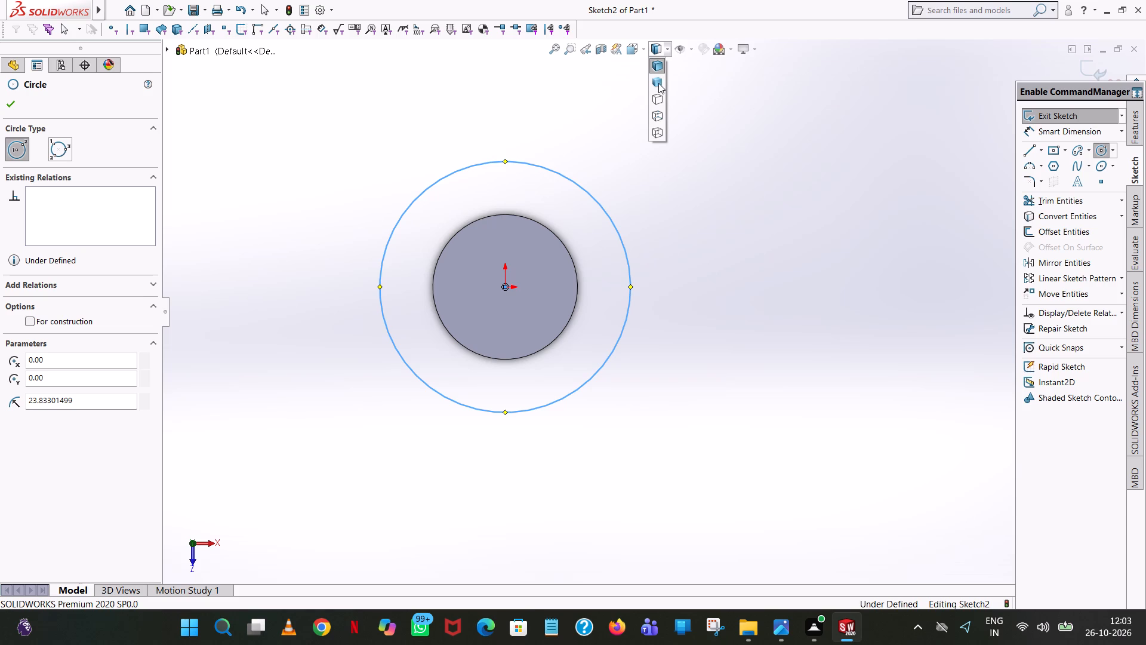
{"action": "left_click", "coordinate": [657, 97]}
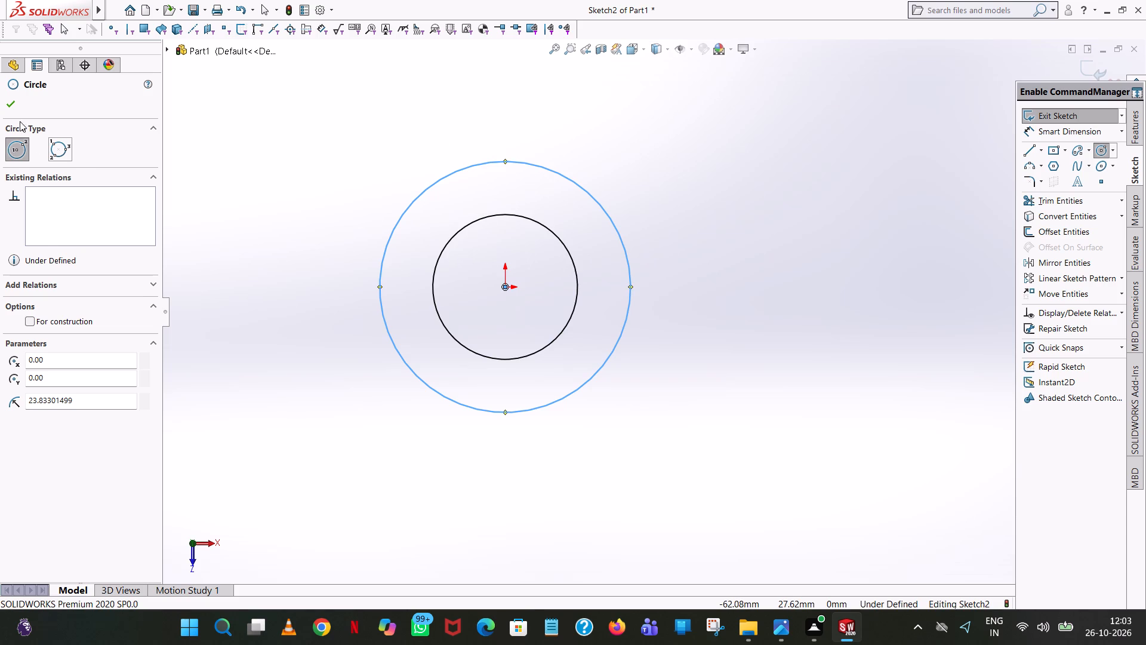
{"action": "left_click", "coordinate": [10, 107]}
Set the new circle's radius to 29.5/2 (14.75 mm).
{"action": "middle_click_drag", "start_coordinate": [454, 274], "coordinate": [591, 326]}
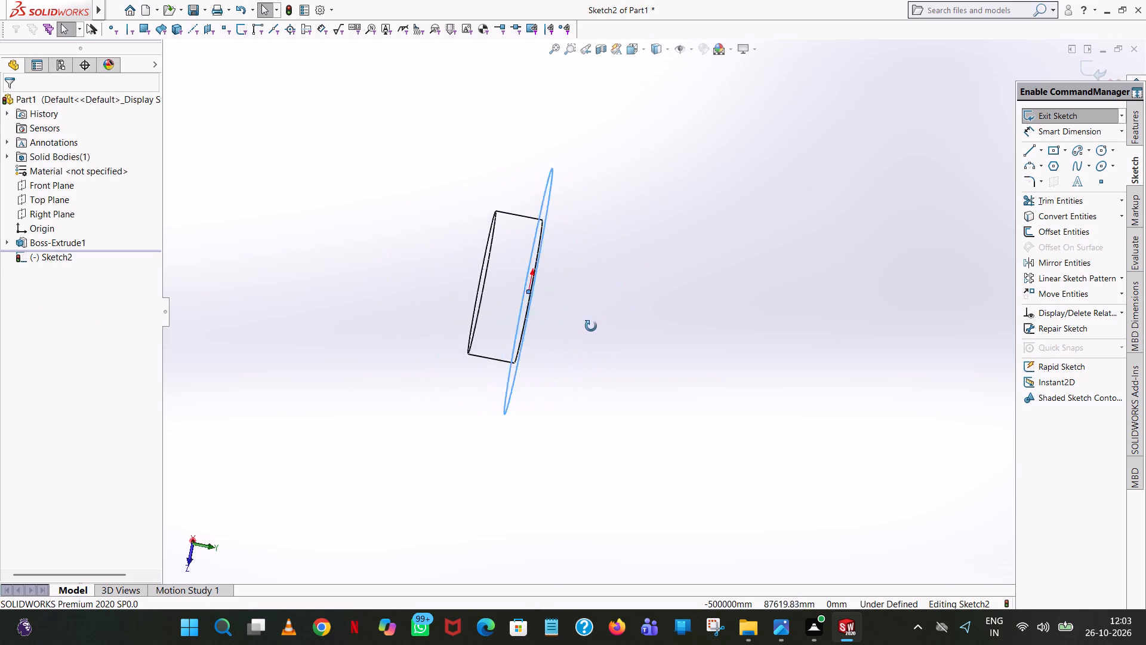
{"action": "middle_click_drag", "start_coordinate": [591, 326], "coordinate": [441, 132]}
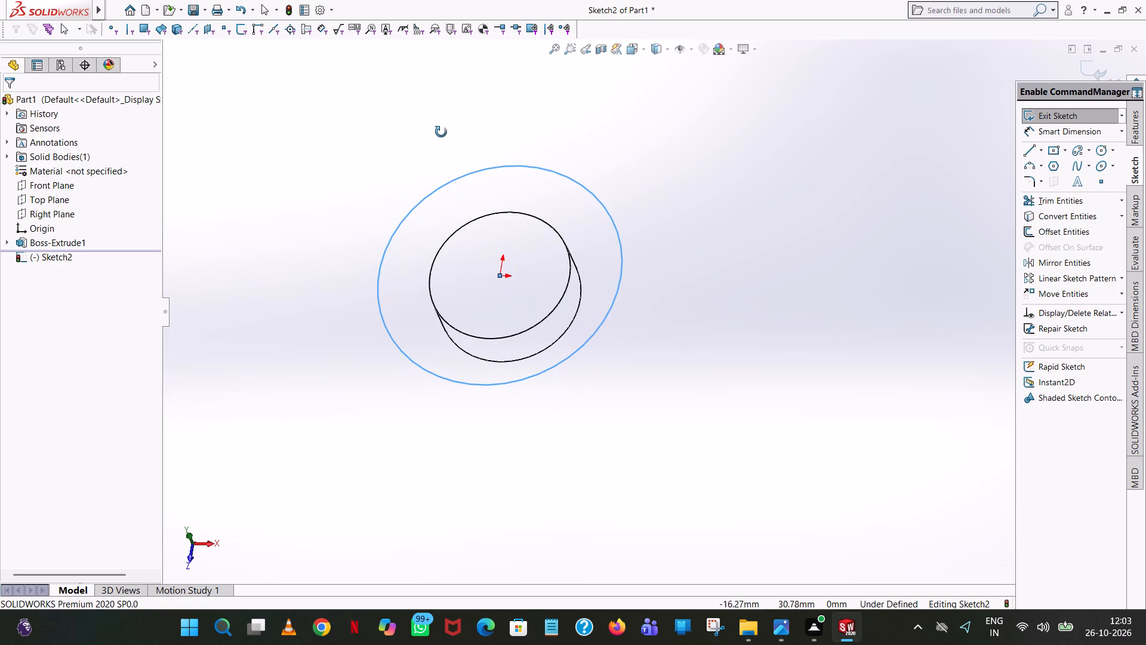
{"action": "middle_click_drag", "start_coordinate": [441, 132], "coordinate": [446, 125]}
{"action": "scroll", "coordinate": [446, 125], "scroll_direction": "up", "scroll_amount": 1}
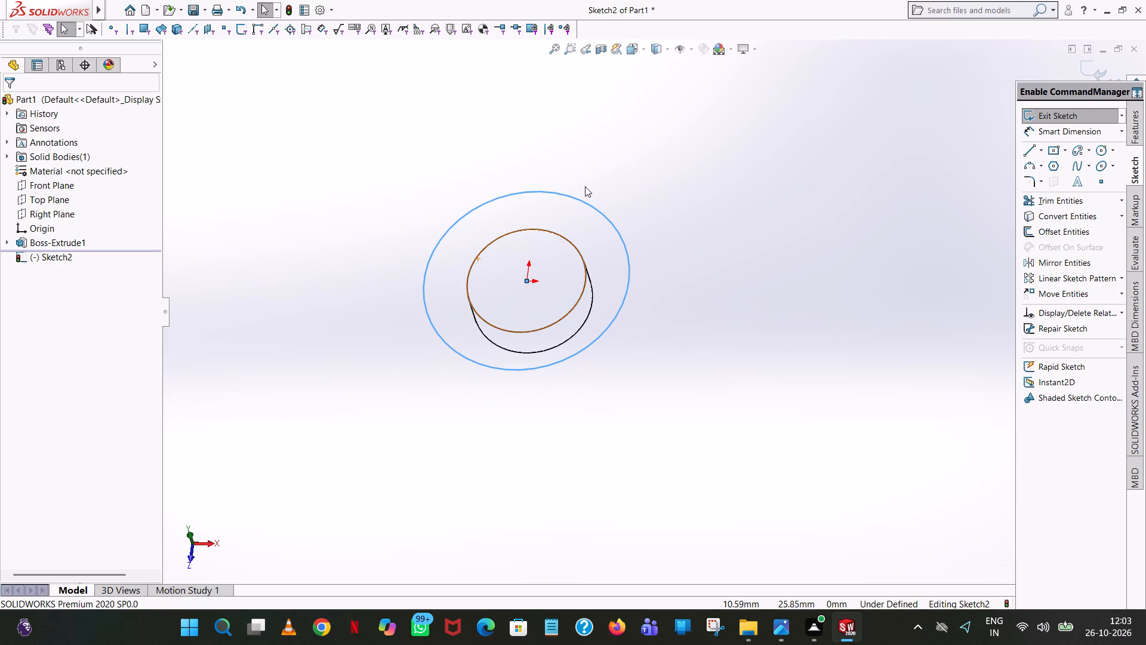
{"action": "left_click", "coordinate": [583, 202]}
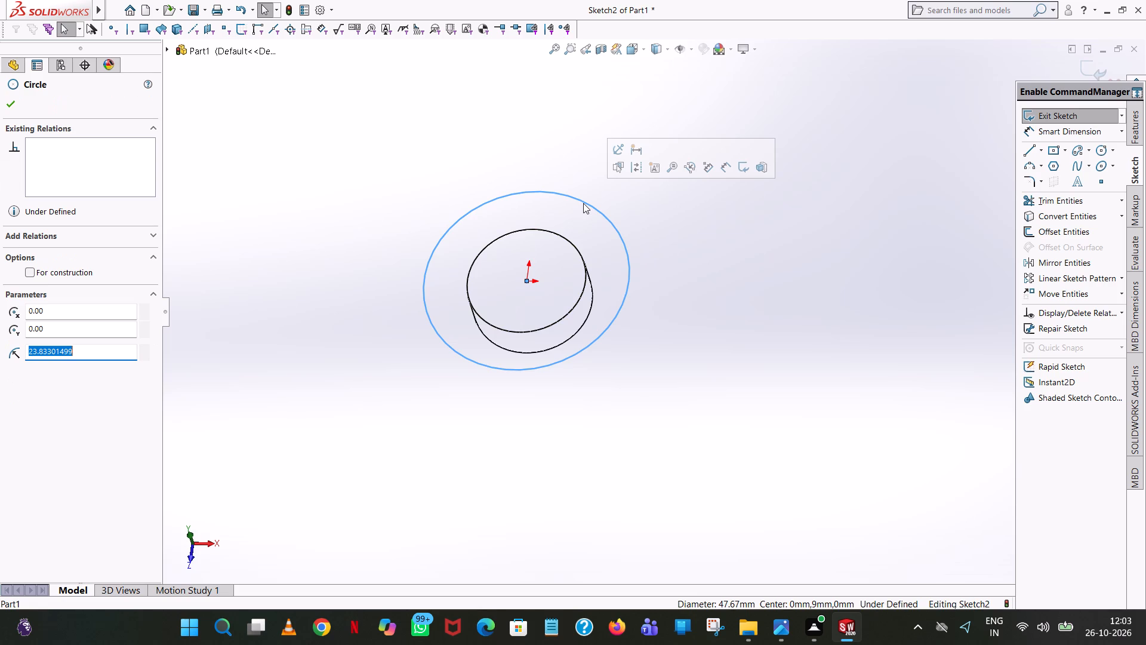
{"action": "key", "text": "2"}
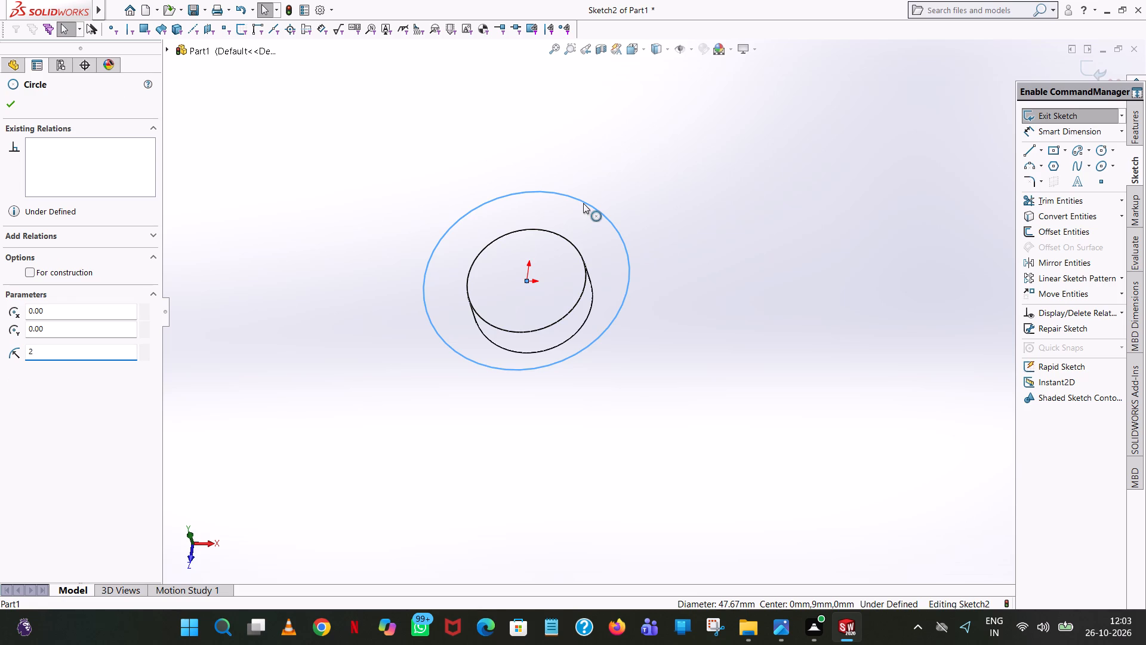
{"action": "type", "text": "9.5"}
{"action": "key", "text": "Return"}
{"action": "left_click", "coordinate": [95, 353]}
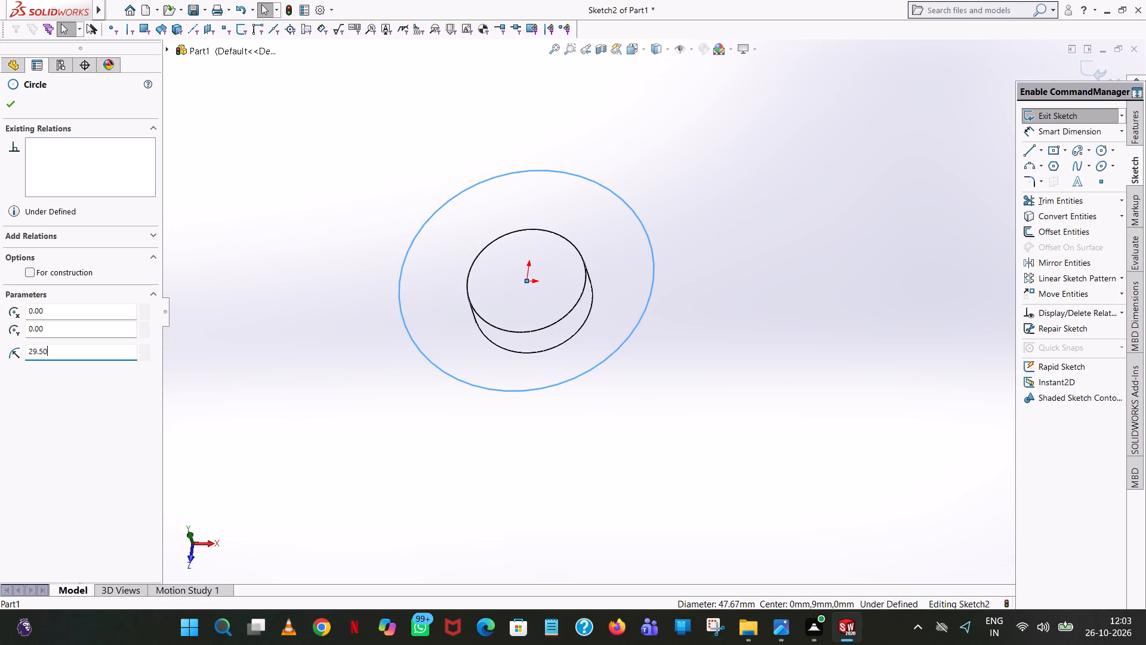
{"action": "type", "text": "/2"}
{"action": "key", "text": "Return"}
{"action": "middle_click_drag", "start_coordinate": [513, 266], "coordinate": [540, 314]}
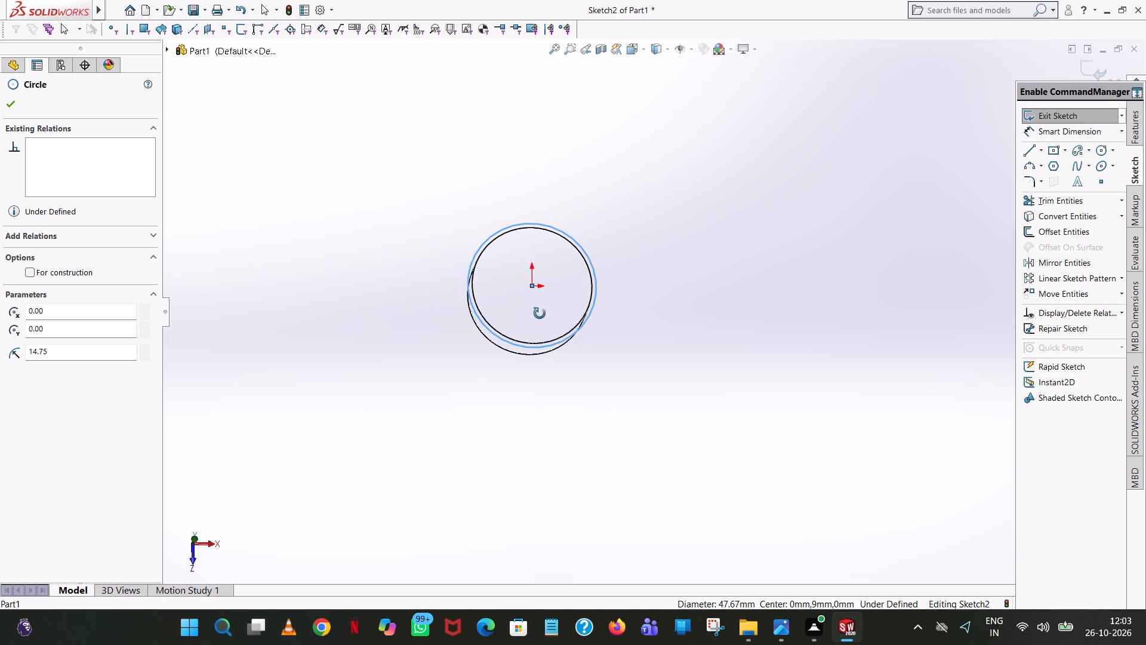
{"action": "middle_click_drag", "start_coordinate": [540, 314], "coordinate": [546, 325]}
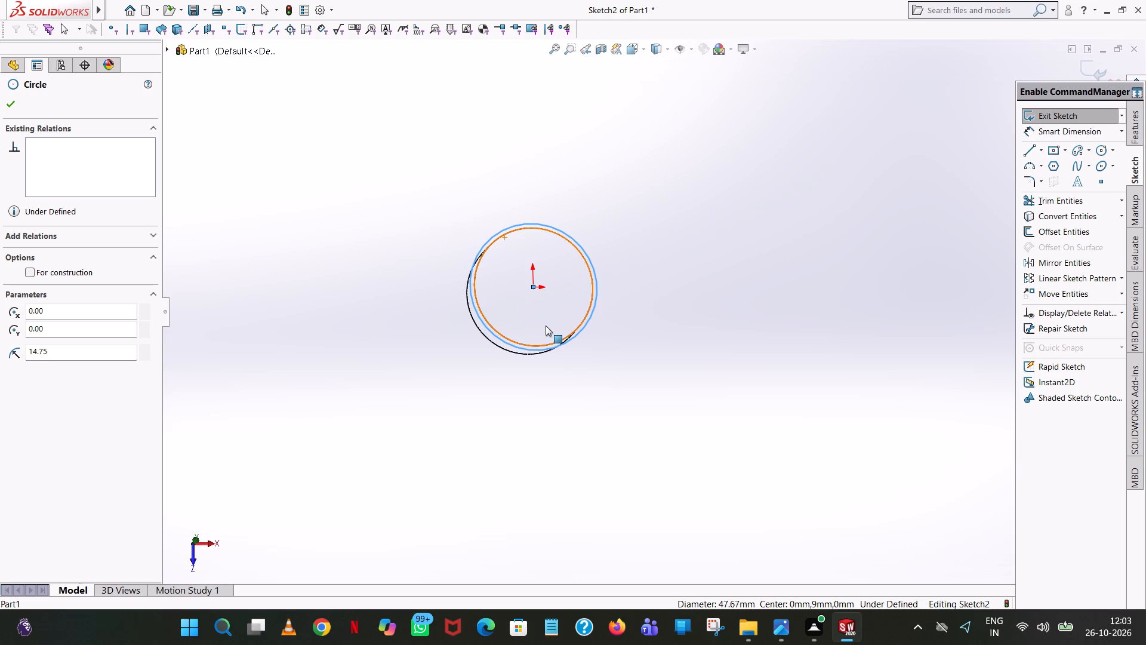
Set the sketch circle's radius on the disc's upper face to 17.5 mm and finish editing it.
{"action": "scroll", "coordinate": [546, 325], "scroll_direction": "up", "scroll_amount": 1}
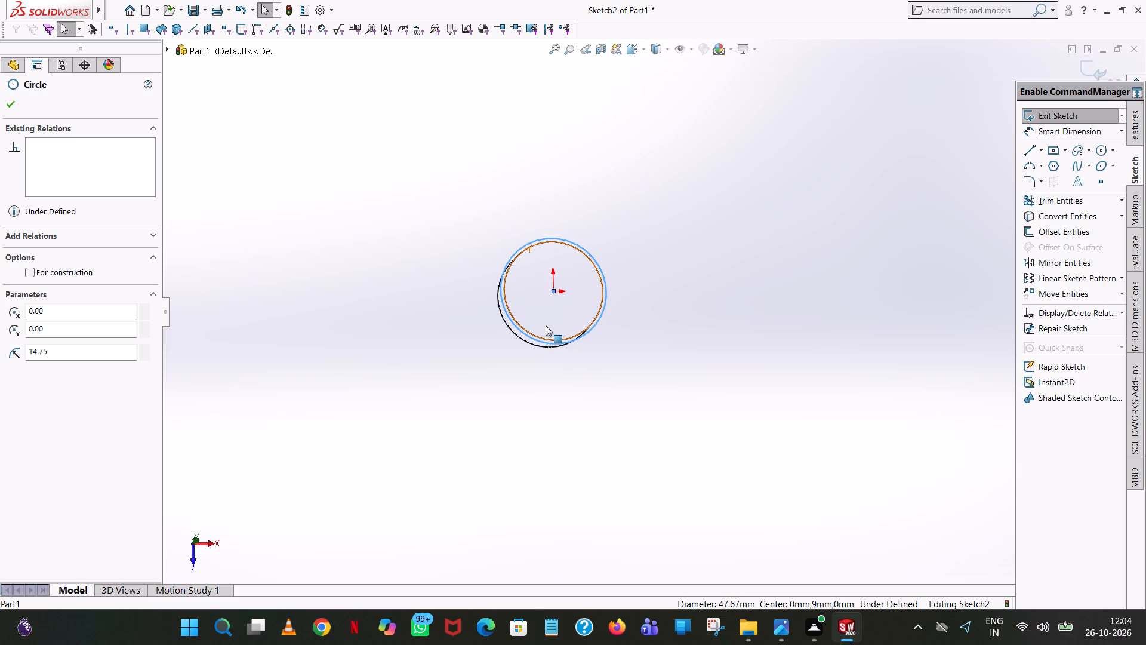
{"action": "double_click", "coordinate": [85, 351]}
{"action": "middle_click_drag", "start_coordinate": [446, 338], "coordinate": [547, 229]}
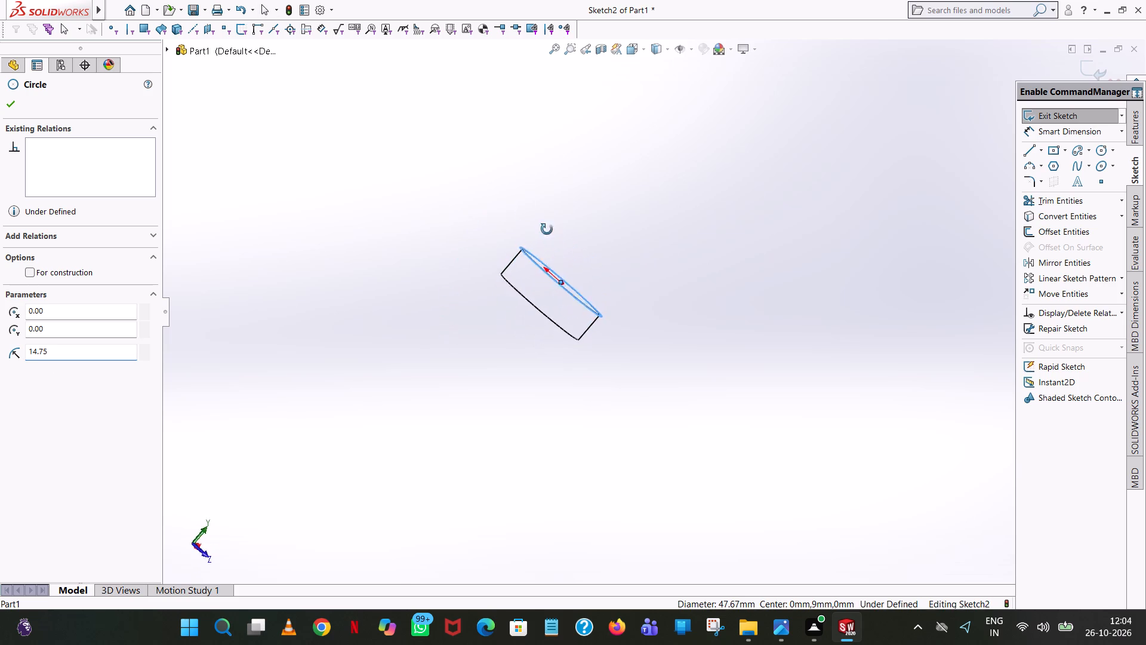
{"action": "middle_click_drag", "start_coordinate": [547, 229], "coordinate": [446, 318]}
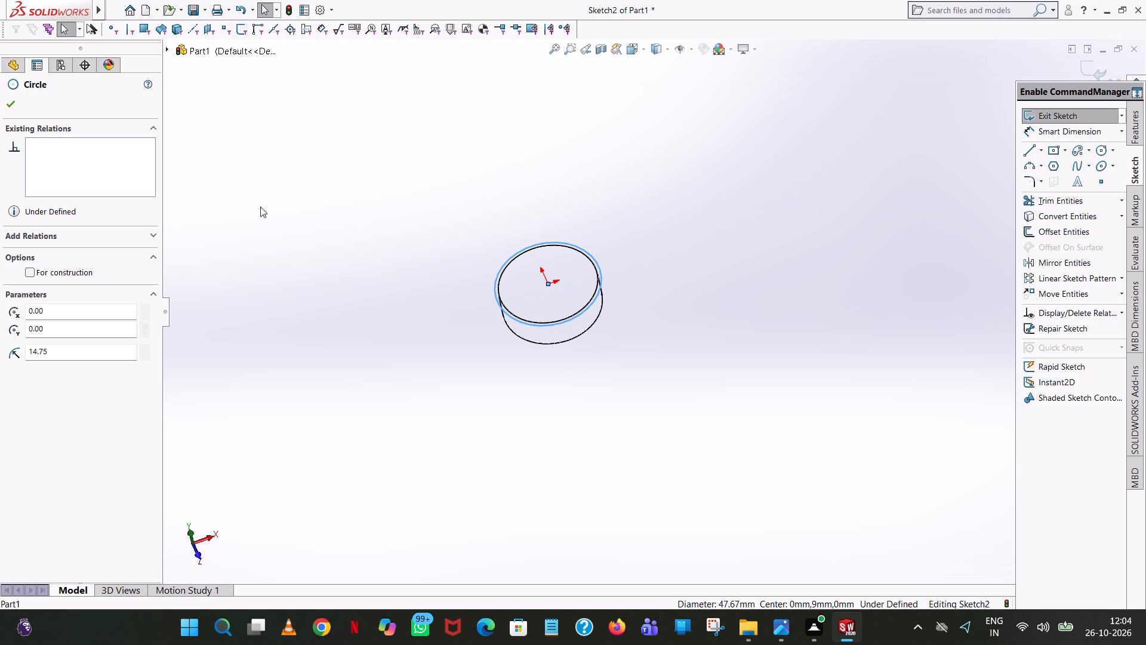
{"action": "double_click", "coordinate": [103, 355]}
{"action": "type", "text": "17.5"}
{"action": "key", "text": "Return"}
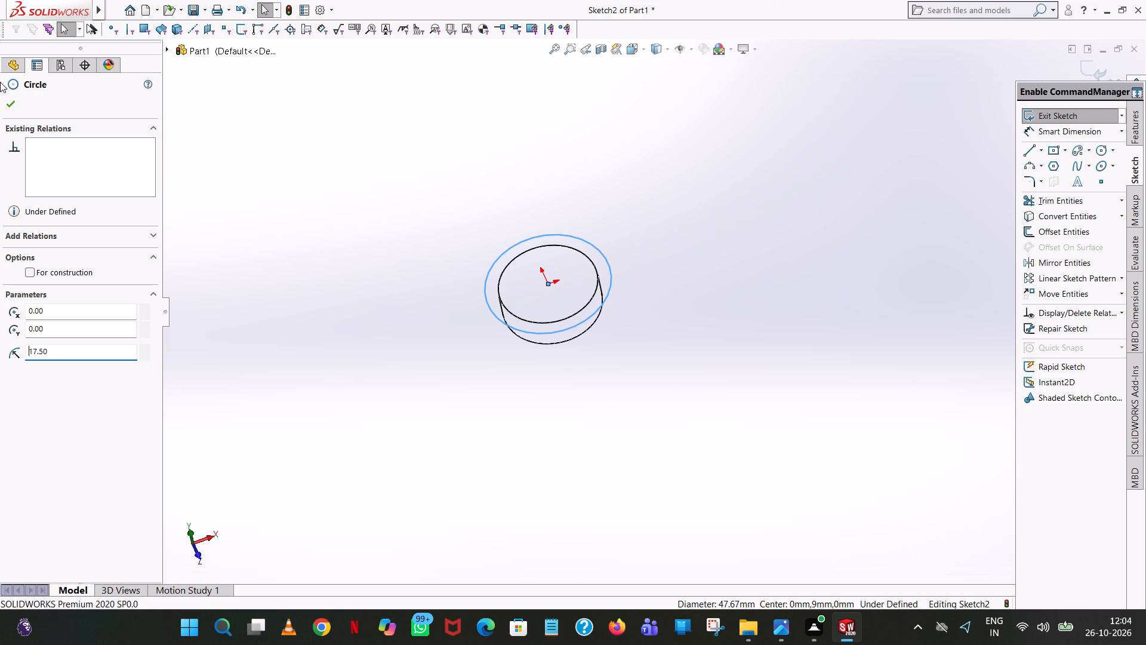
{"action": "left_click", "coordinate": [15, 100]}
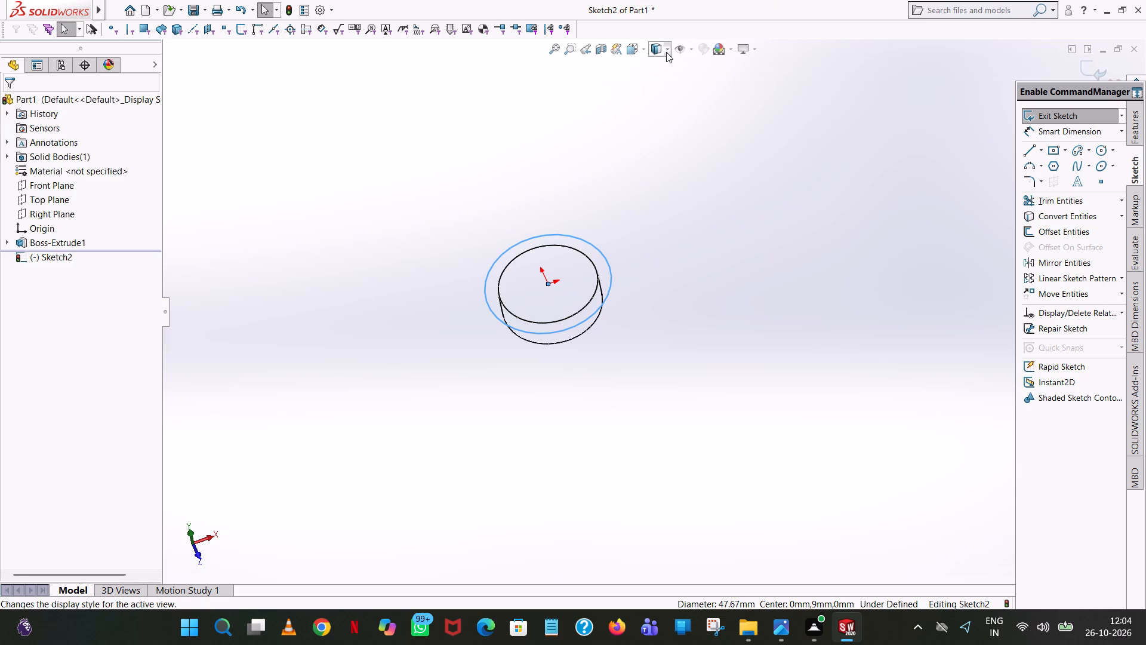
Switch the model's display style to shaded with edges.
{"action": "left_click", "coordinate": [666, 52]}
{"action": "left_click", "coordinate": [661, 66]}
Add a diameter dimension to the sketch circle on the disc's upper face, placing it outside the part.
{"action": "middle_click_drag", "start_coordinate": [592, 213], "coordinate": [575, 128]}
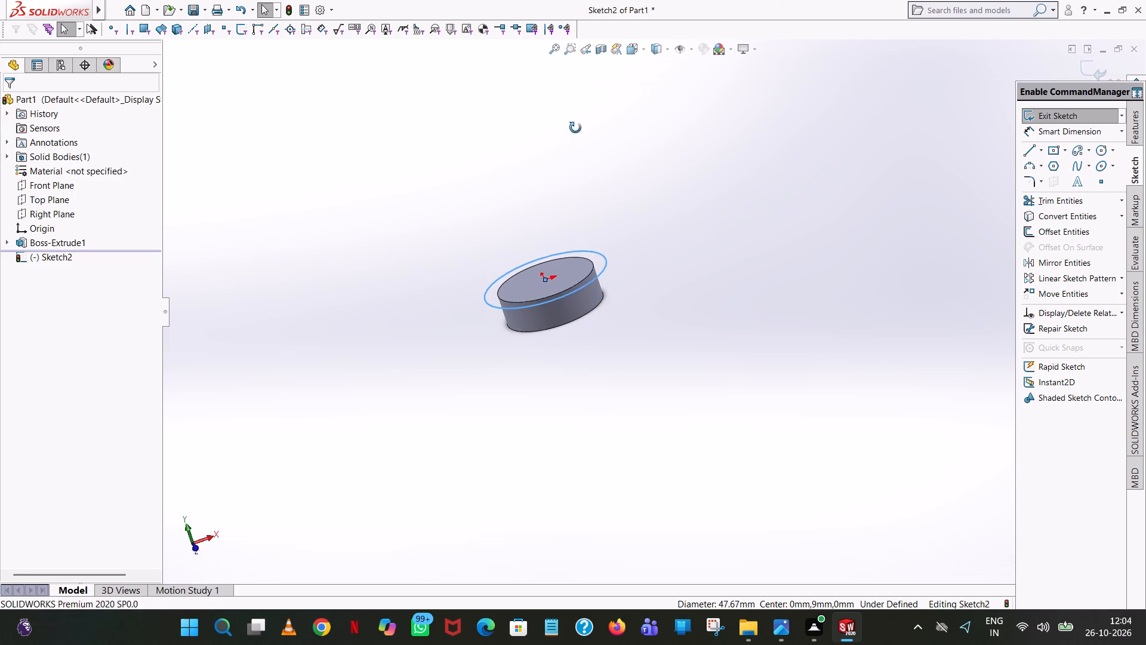
{"action": "middle_click_drag", "start_coordinate": [575, 128], "coordinate": [576, 127]}
{"action": "scroll", "coordinate": [576, 127], "scroll_direction": "up", "scroll_amount": 1}
{"action": "scroll", "coordinate": [578, 226], "scroll_direction": "down", "scroll_amount": 3}
{"action": "left_click", "coordinate": [788, 290]}
{"action": "left_click", "coordinate": [1049, 130]}
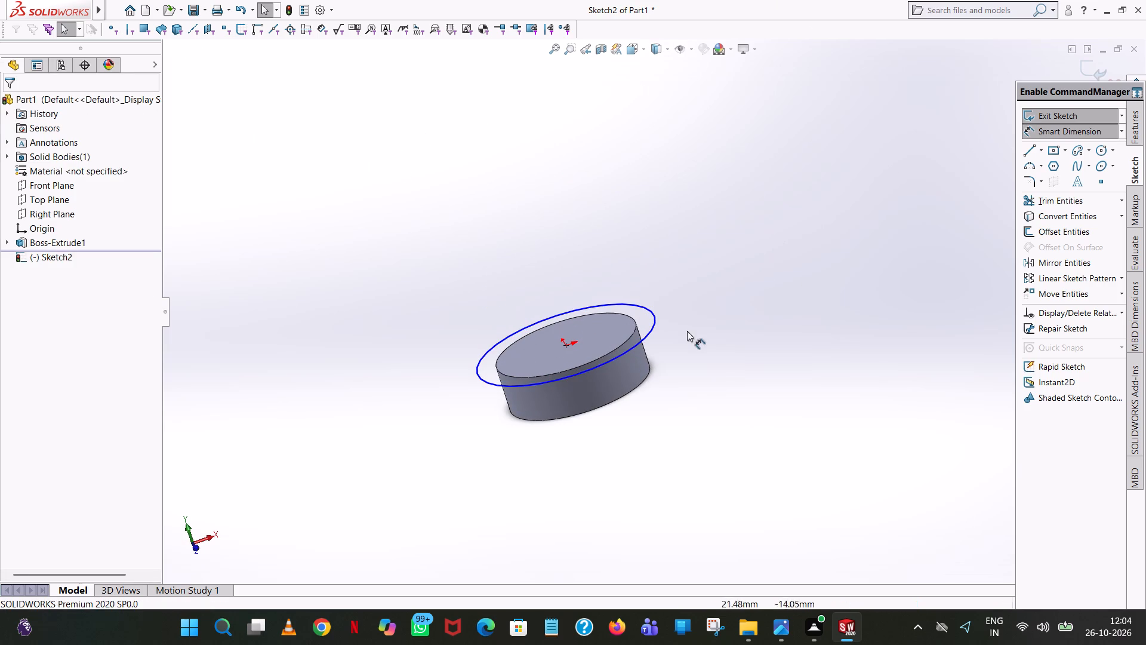
{"action": "left_click", "coordinate": [658, 321]}
{"action": "left_click", "coordinate": [869, 239]}
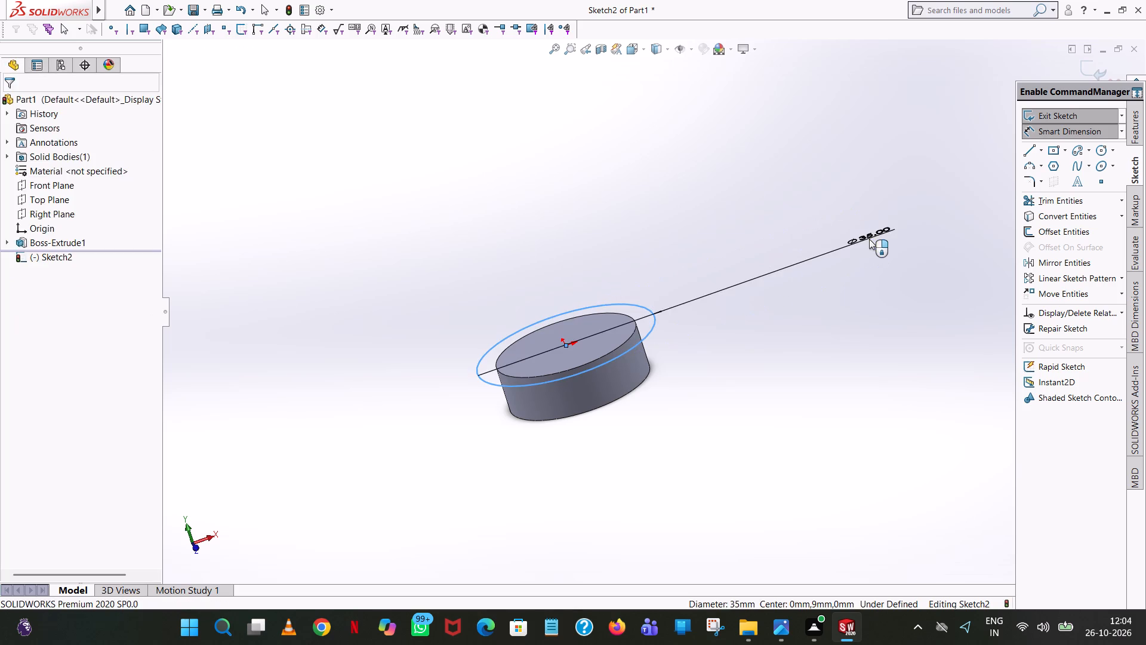
{"action": "left_click", "coordinate": [817, 219]}
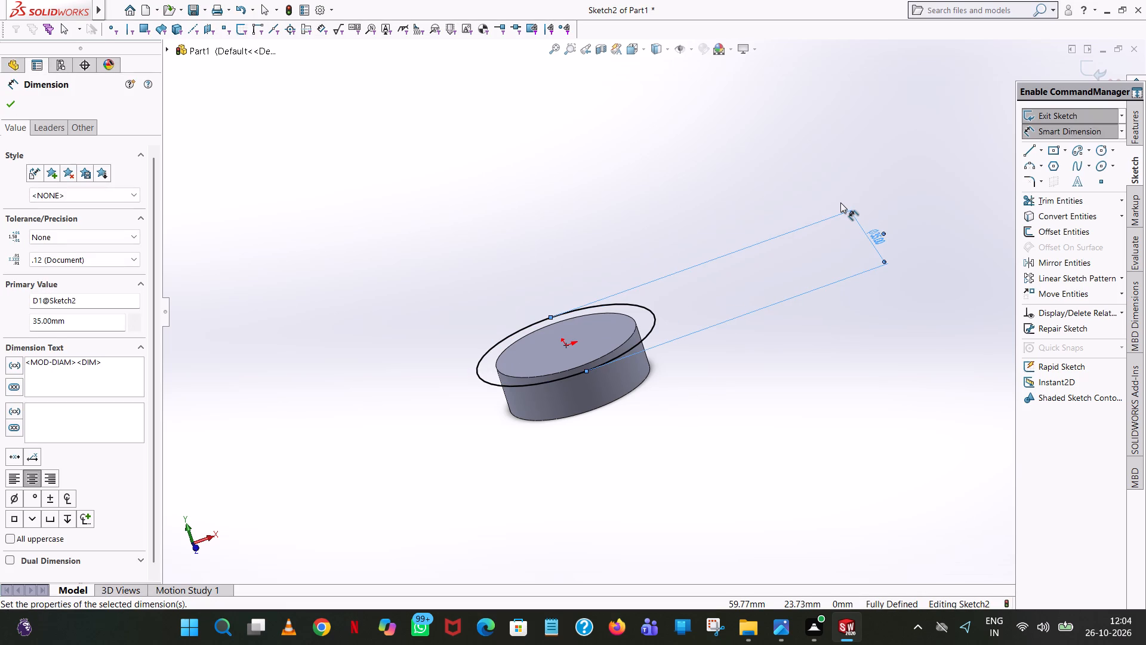
{"action": "middle_click_drag", "start_coordinate": [840, 202], "coordinate": [836, 274]}
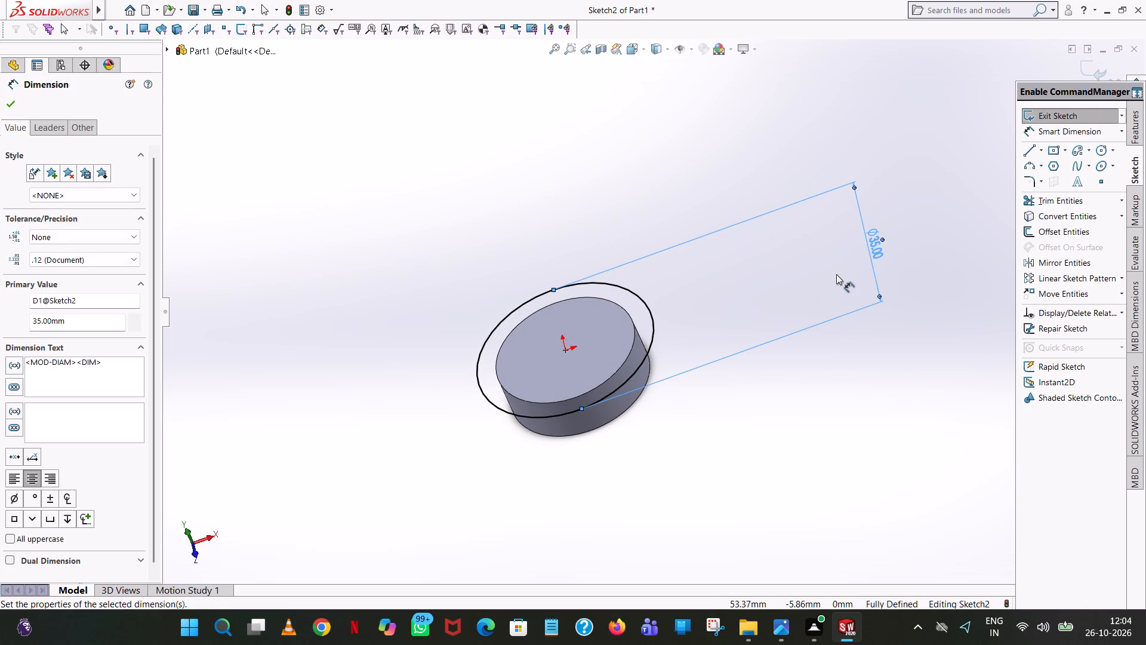
{"action": "left_click", "coordinate": [611, 195]}
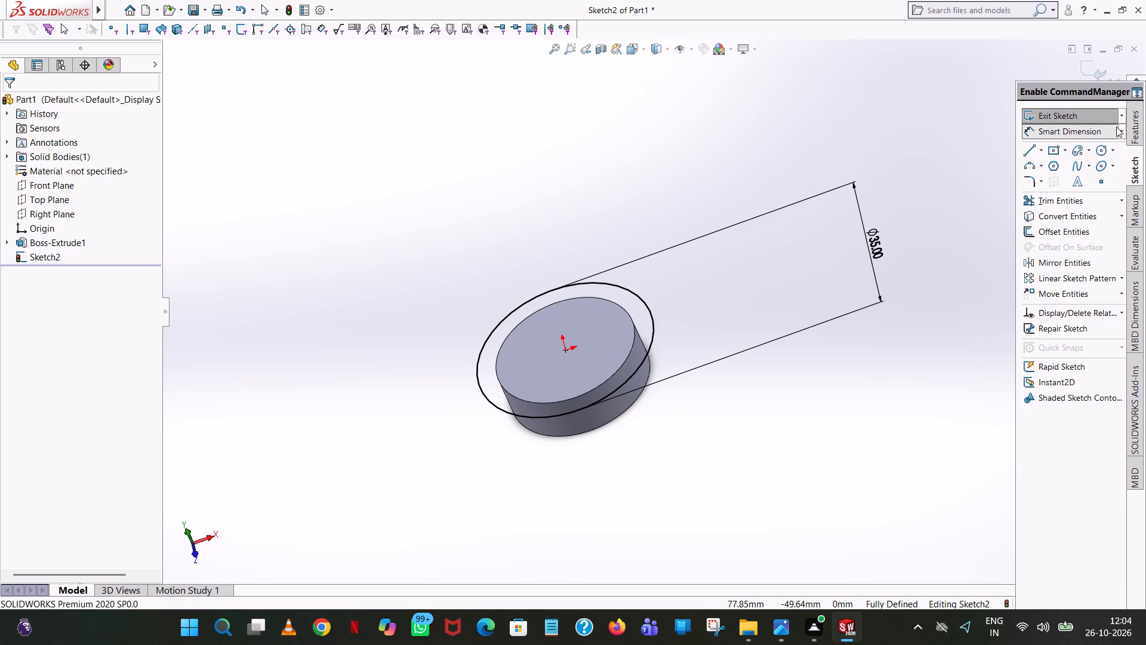
Extrude the dimensioned circle as a blind boss from the sketch plane with a depth of 35 mm, merged with the disc.
{"action": "left_click", "coordinate": [1133, 134]}
{"action": "left_click", "coordinate": [1102, 112]}
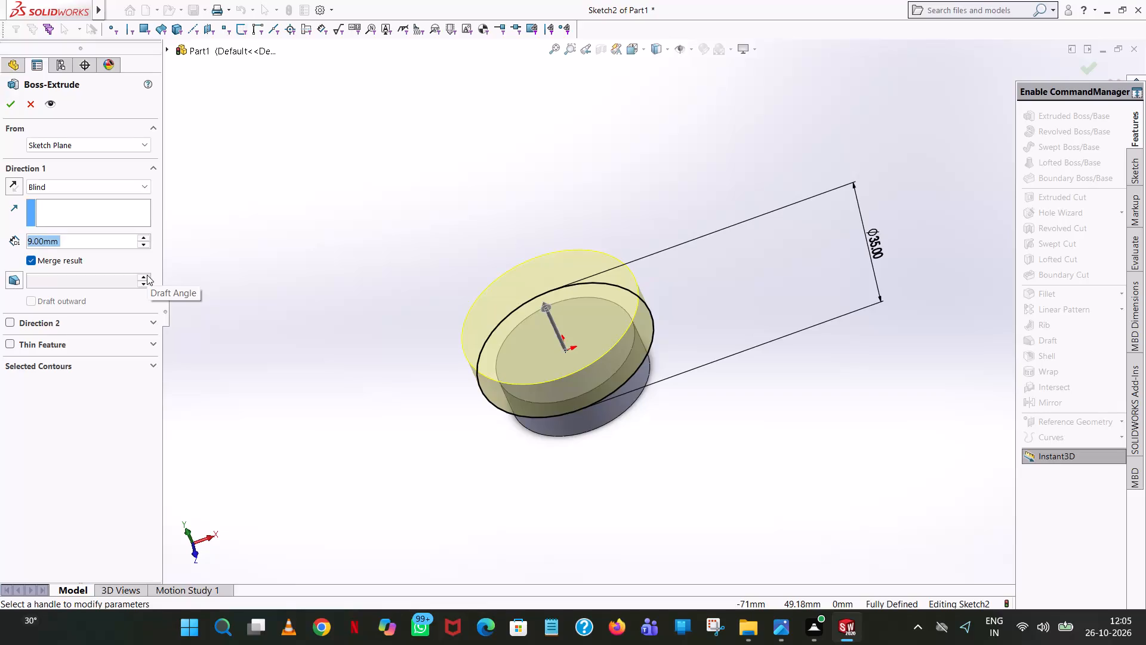
{"action": "type", "text": "35"}
{"action": "key", "text": "Return"}
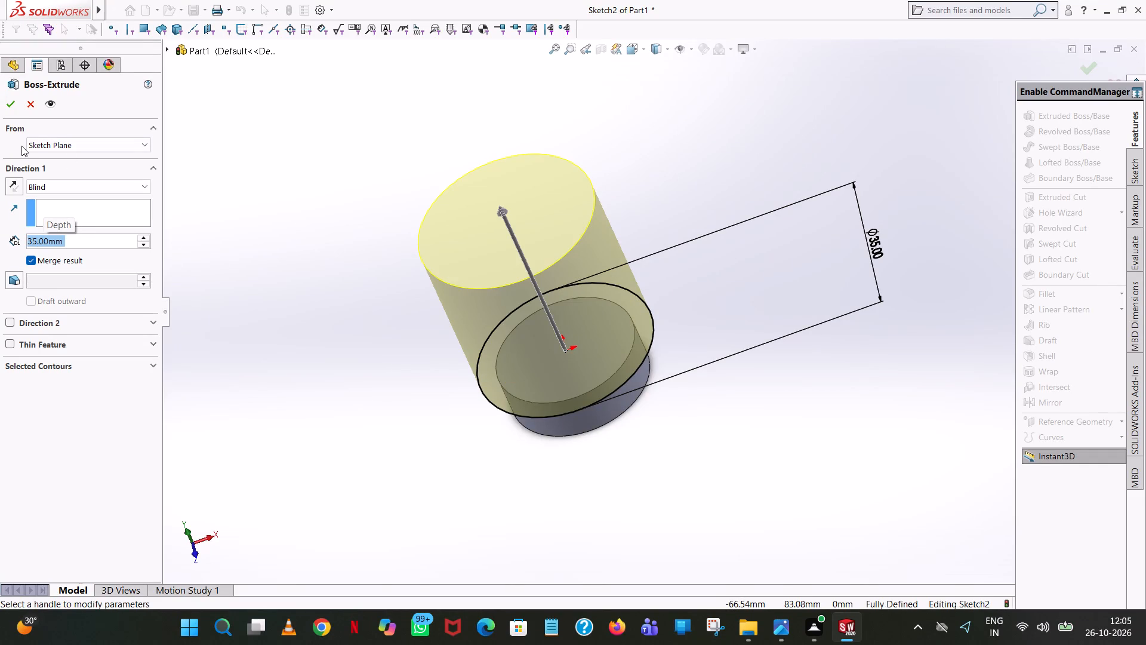
{"action": "left_click", "coordinate": [8, 106]}
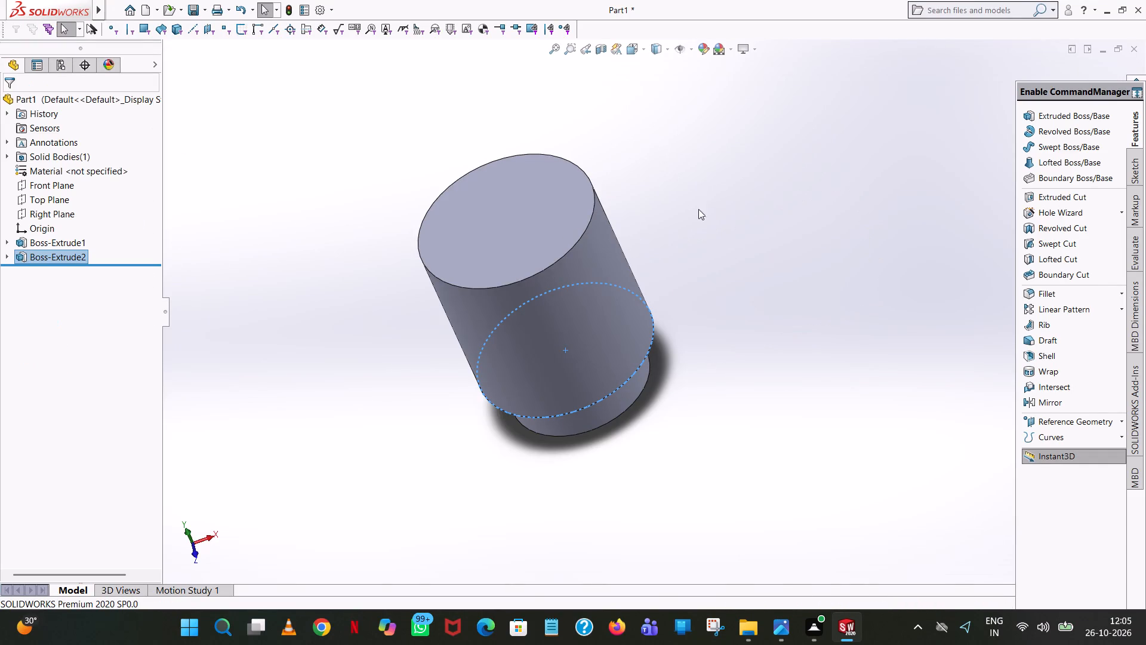
{"action": "left_click", "coordinate": [719, 271]}
Start an extruded boss sketch on the free circular end face of the 35 mm cylinder.
{"action": "middle_click_drag", "start_coordinate": [640, 323], "coordinate": [682, 168]}
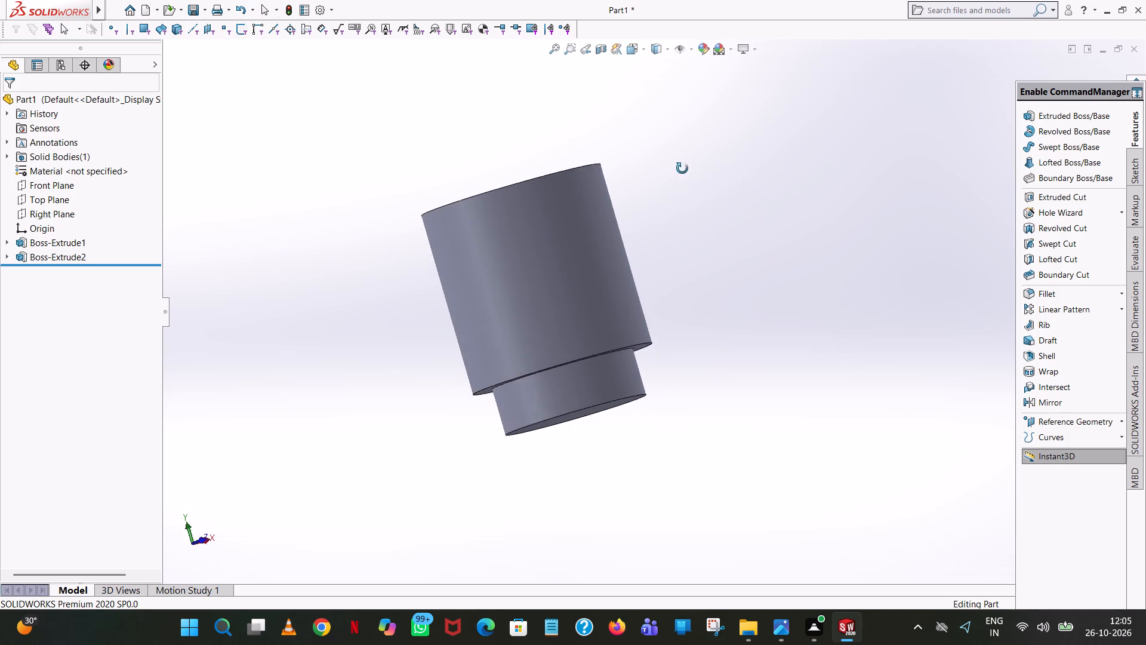
{"action": "middle_click_drag", "start_coordinate": [682, 168], "coordinate": [706, 174]}
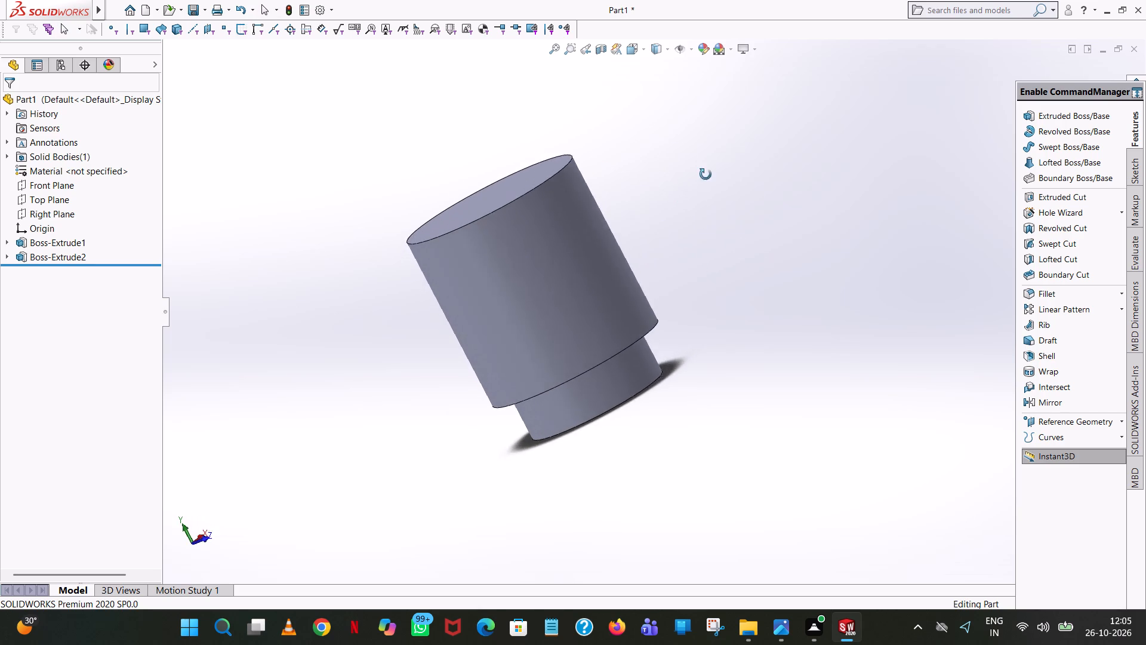
{"action": "middle_click_drag", "start_coordinate": [706, 174], "coordinate": [733, 155]}
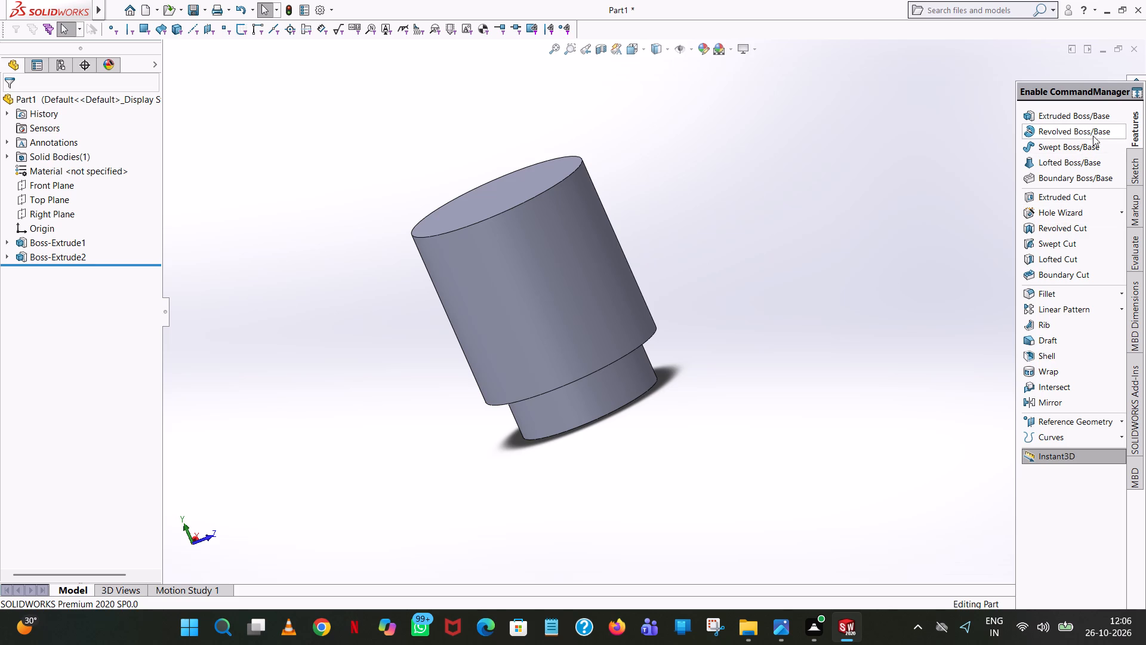
{"action": "left_click", "coordinate": [1081, 121]}
{"action": "scroll", "coordinate": [711, 219], "scroll_direction": "up", "scroll_amount": 1}
{"action": "middle_click_drag", "start_coordinate": [711, 219], "coordinate": [752, 332]}
{"action": "scroll", "coordinate": [711, 219], "scroll_direction": "down", "scroll_amount": 1}
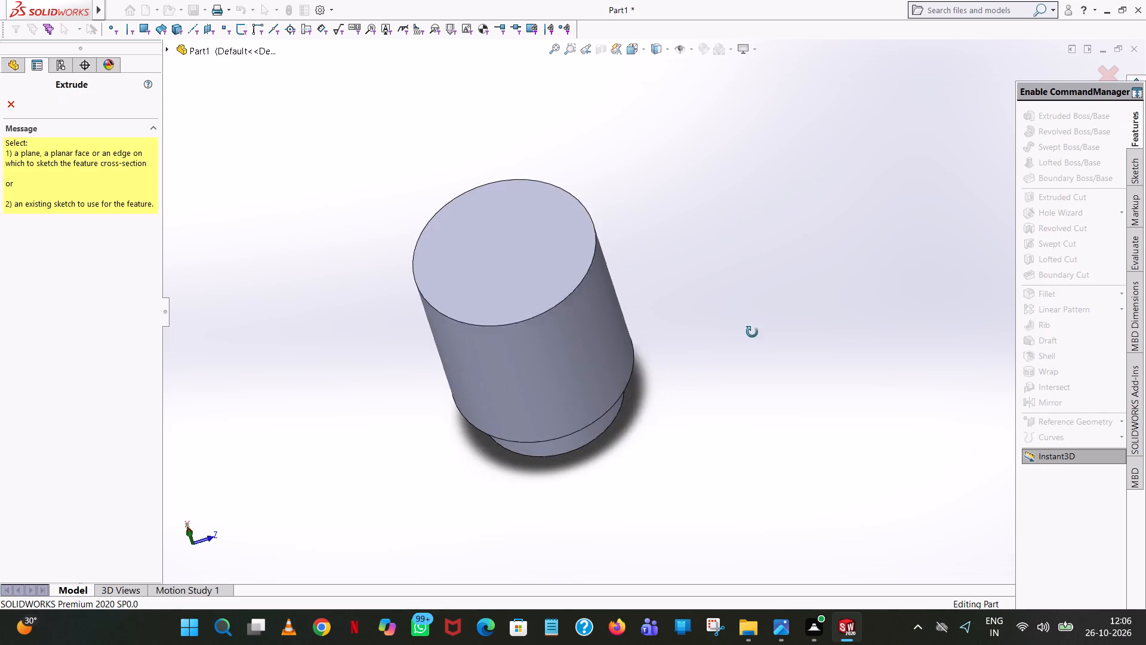
{"action": "middle_click_drag", "start_coordinate": [752, 332], "coordinate": [753, 333]}
{"action": "scroll", "coordinate": [753, 333], "scroll_direction": "up", "scroll_amount": 1}
{"action": "left_click", "coordinate": [518, 285]}
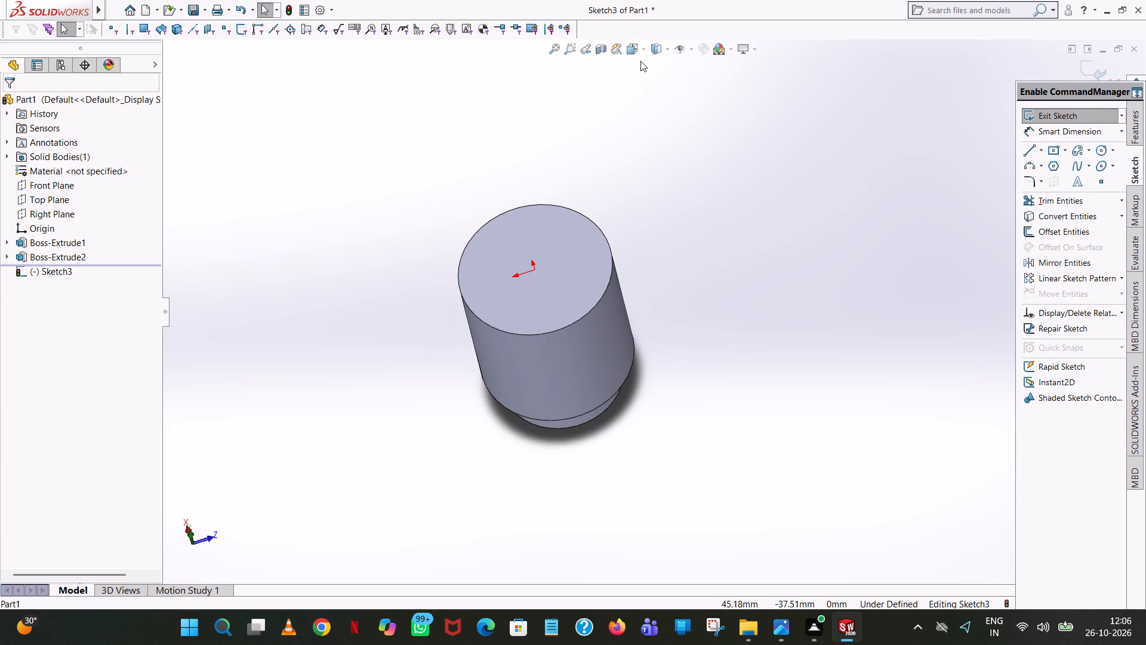
Draw a circle centred on the origin of the end face with a radius of 15.5 mm.
{"action": "left_click", "coordinate": [645, 55]}
{"action": "left_click", "coordinate": [700, 115]}
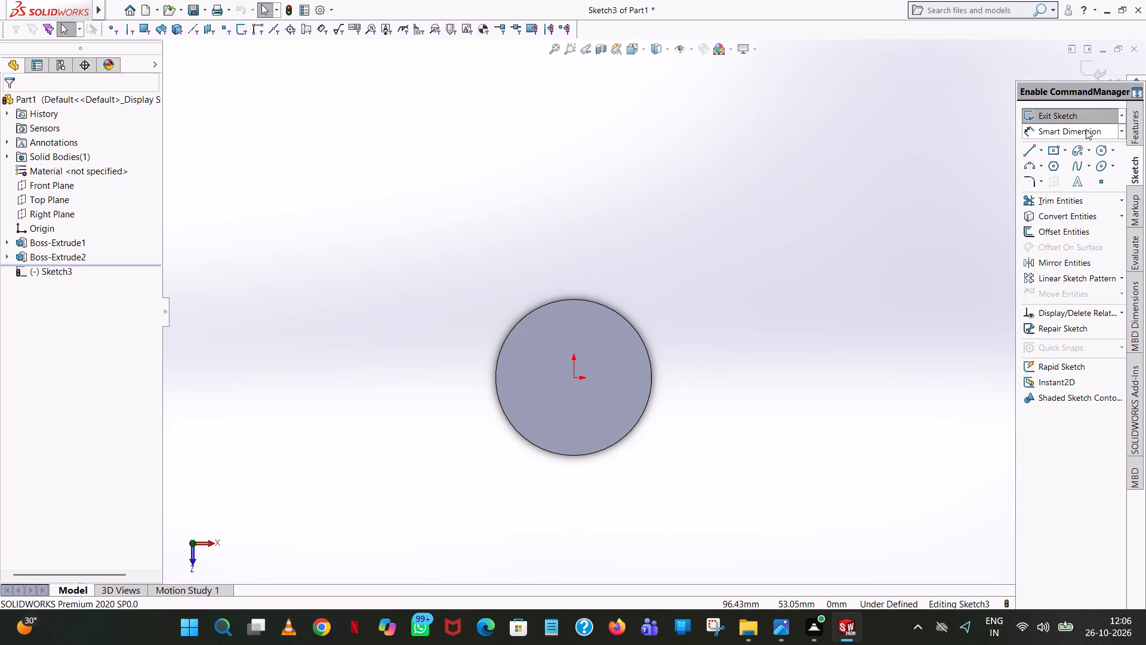
{"action": "left_click", "coordinate": [1103, 146]}
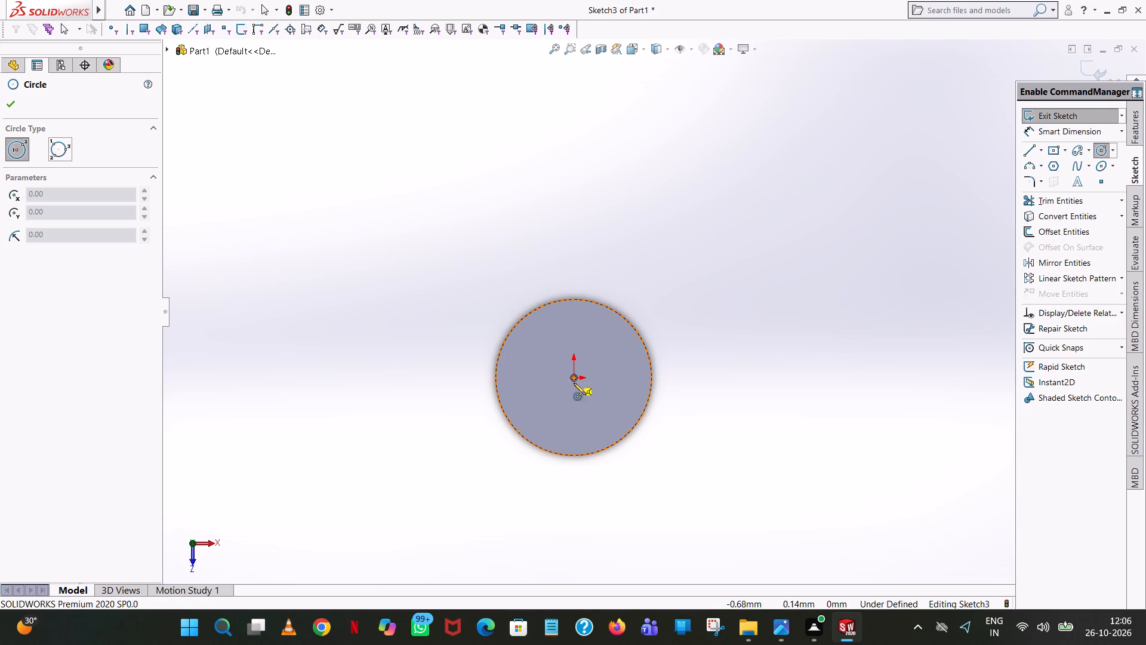
{"action": "left_click", "coordinate": [571, 377]}
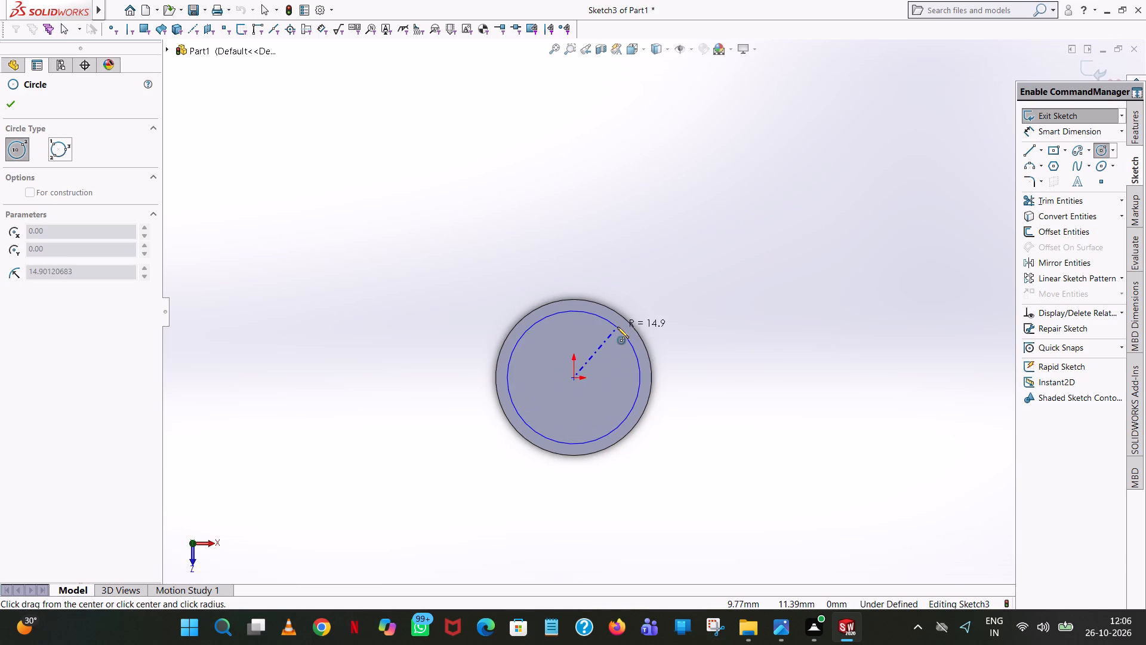
{"action": "left_click", "coordinate": [617, 327]}
{"action": "type", "text": "15.5"}
{"action": "key", "text": "Return"}
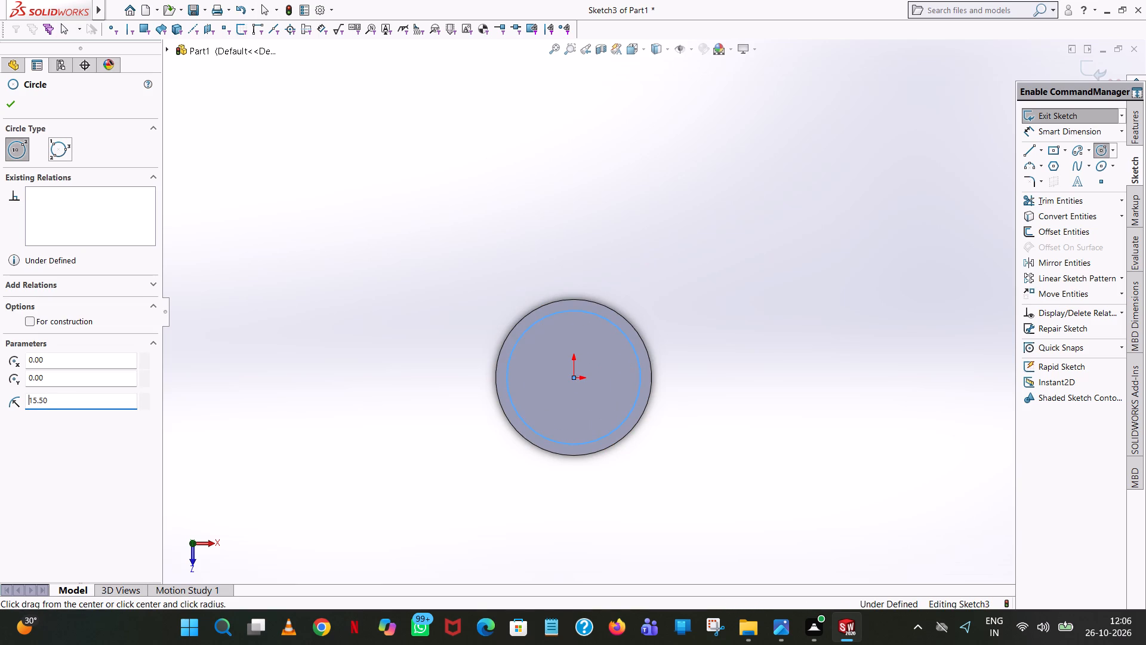
{"action": "left_click", "coordinate": [9, 106]}
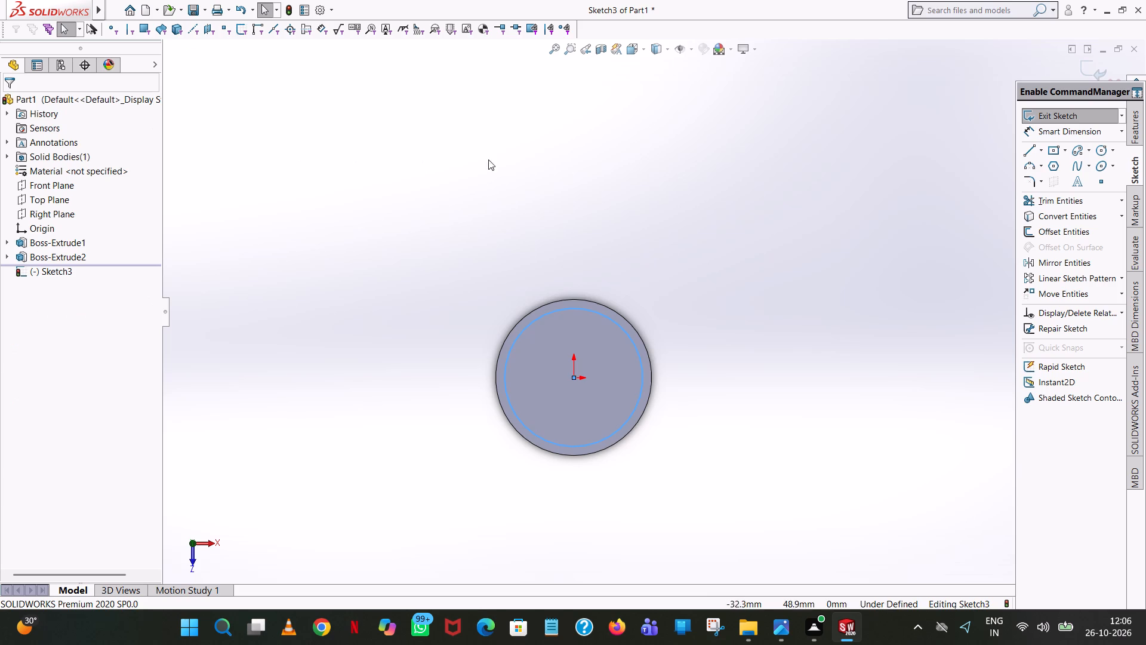
Add a diameter dimension to the new circle on the cylinder's end face, placing it outside the part.
{"action": "left_click", "coordinate": [685, 159]}
{"action": "left_click", "coordinate": [1036, 131]}
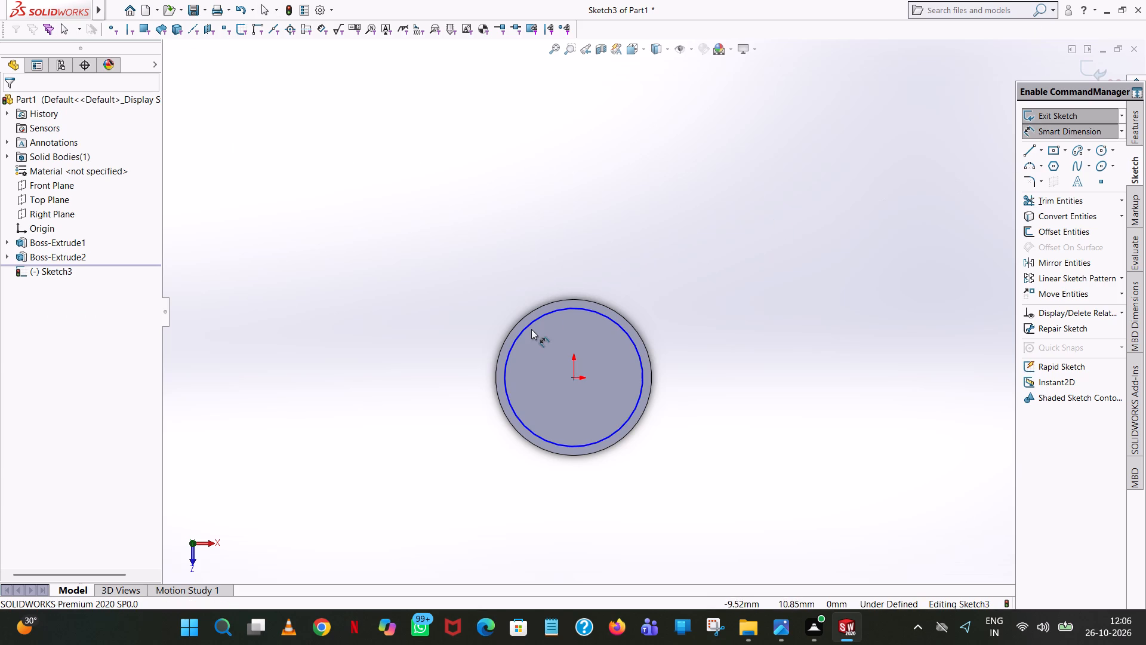
{"action": "left_click", "coordinate": [537, 318]}
{"action": "left_click", "coordinate": [255, 319]}
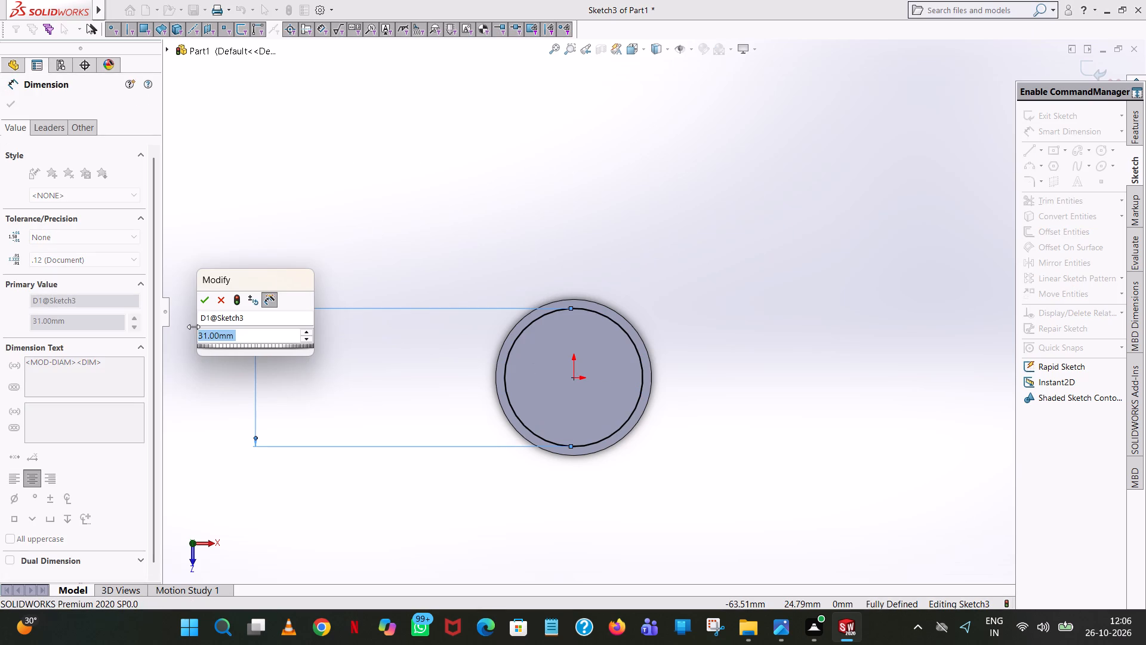
{"action": "left_click", "coordinate": [204, 303]}
{"action": "left_click", "coordinate": [575, 146]}
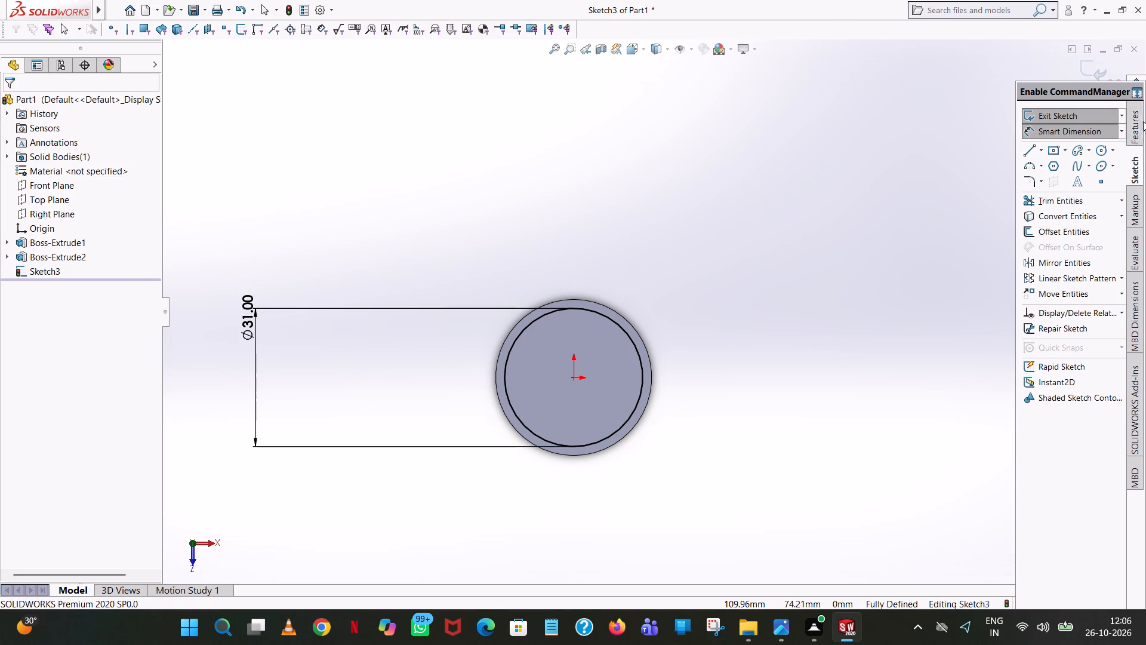
Extrude the end-face circle as a blind boss with a depth of 43 mm, merged with the existing body.
{"action": "left_click", "coordinate": [1131, 132]}
{"action": "left_click", "coordinate": [1077, 118]}
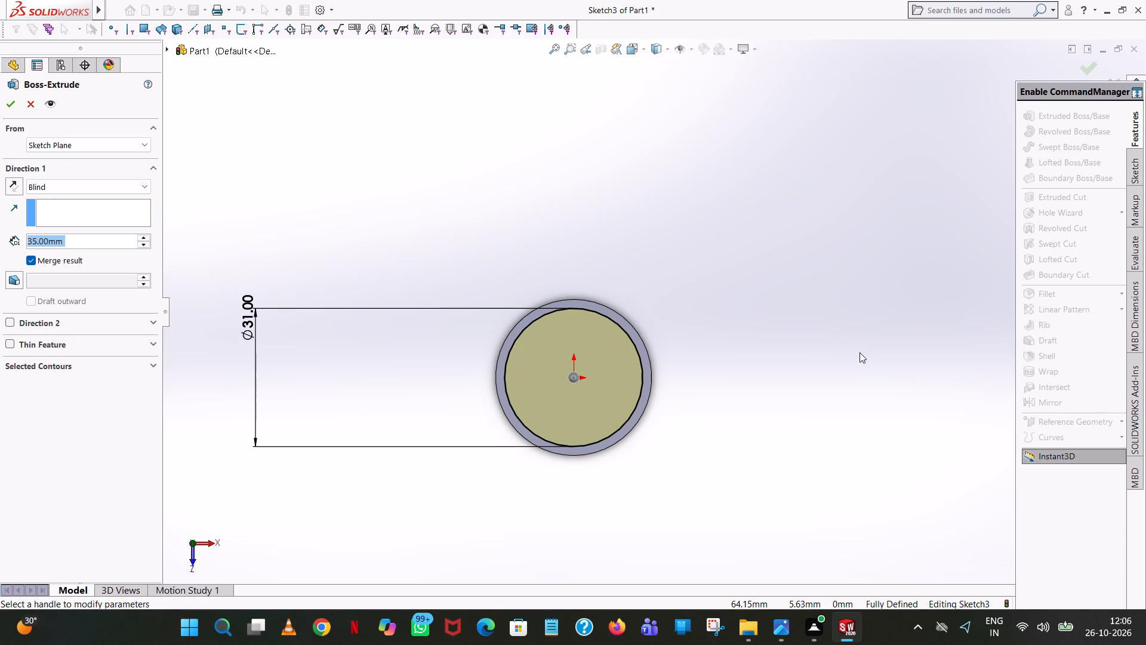
{"action": "scroll", "coordinate": [815, 309], "scroll_direction": "up", "scroll_amount": 1}
{"action": "middle_click_drag", "start_coordinate": [815, 309], "coordinate": [701, 138]}
{"action": "middle_click_drag", "start_coordinate": [700, 138], "coordinate": [723, 107]}
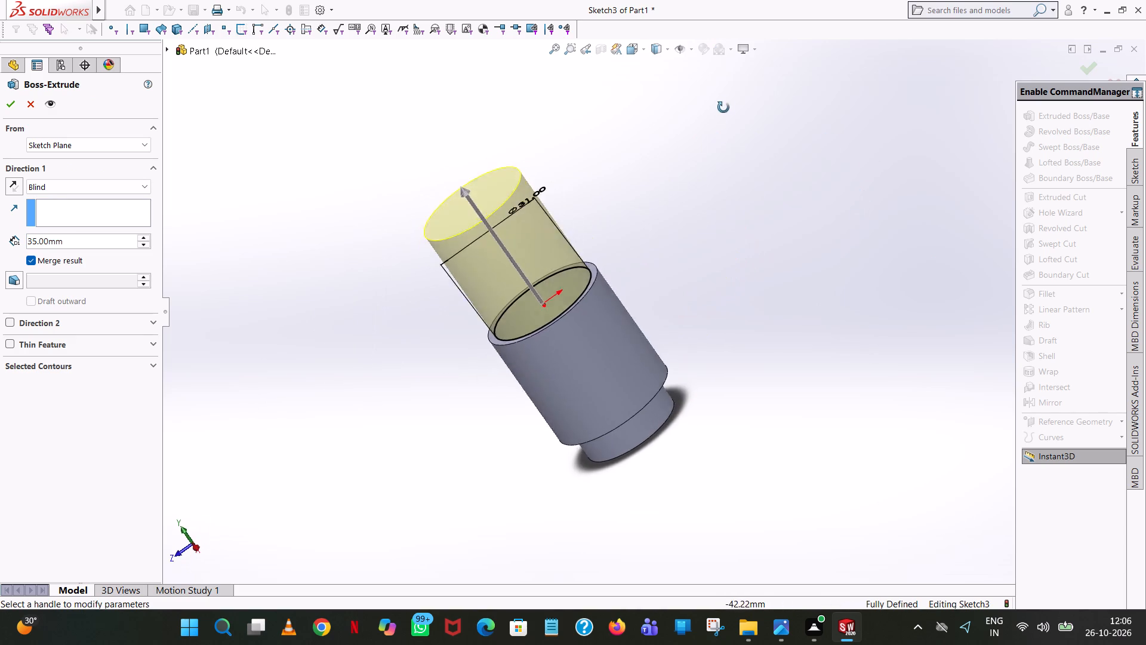
{"action": "middle_click_drag", "start_coordinate": [723, 107], "coordinate": [740, 93]}
{"action": "scroll", "coordinate": [766, 76], "scroll_direction": "up", "scroll_amount": 2}
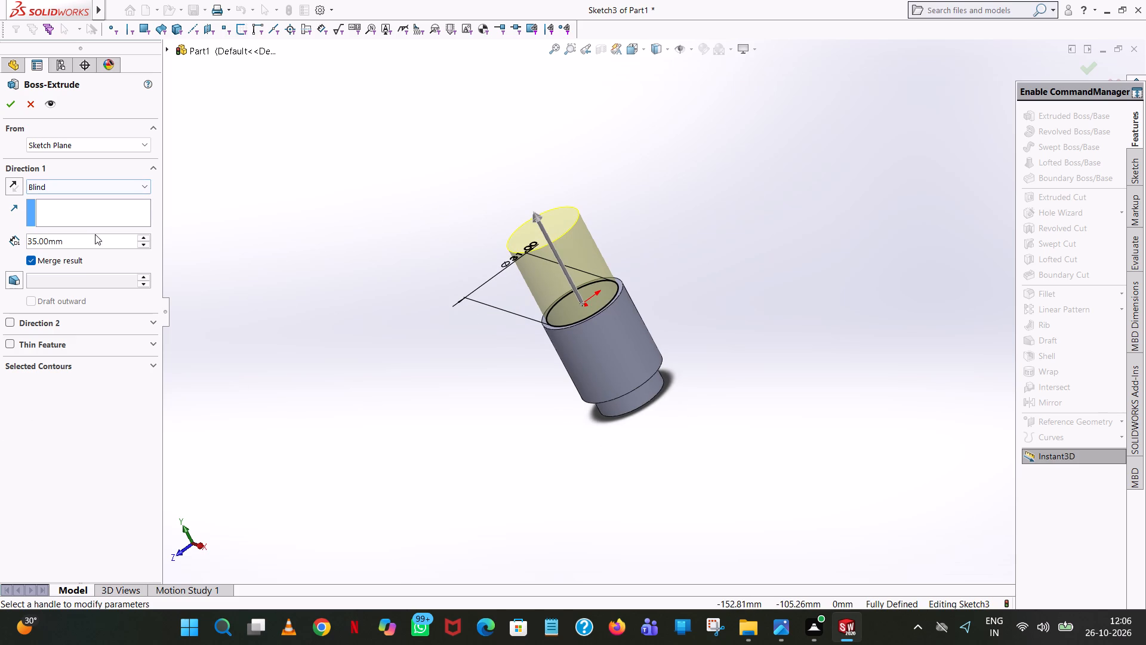
{"action": "left_click", "coordinate": [88, 238]}
{"action": "left_click", "coordinate": [88, 238]}
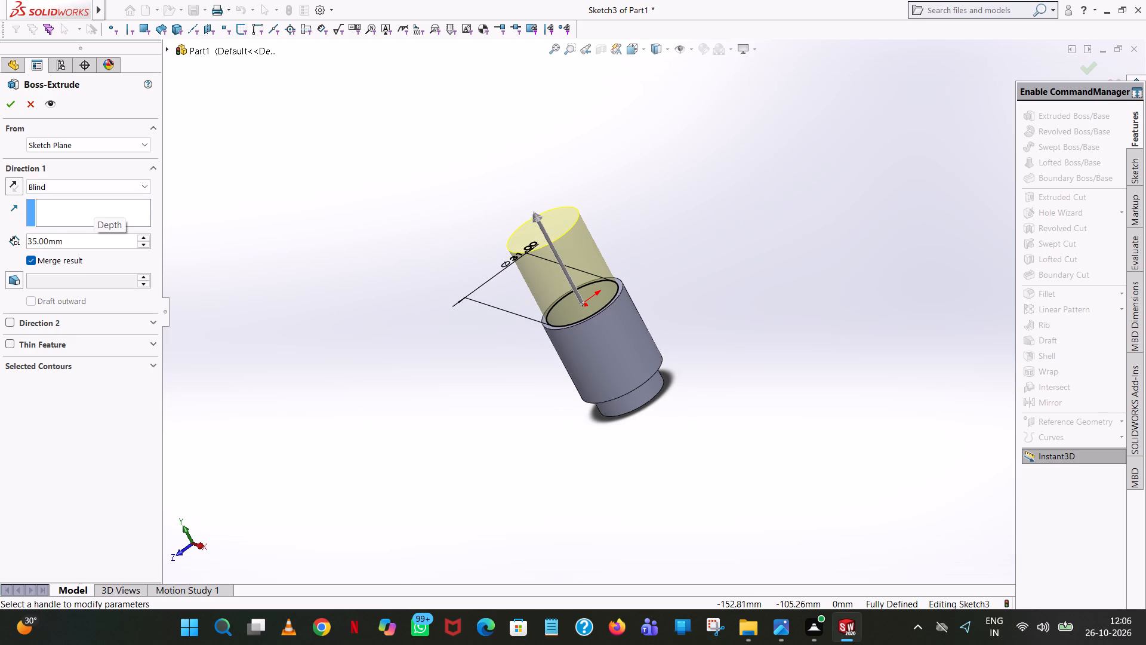
{"action": "type", "text": "43"}
{"action": "key", "text": "Return"}
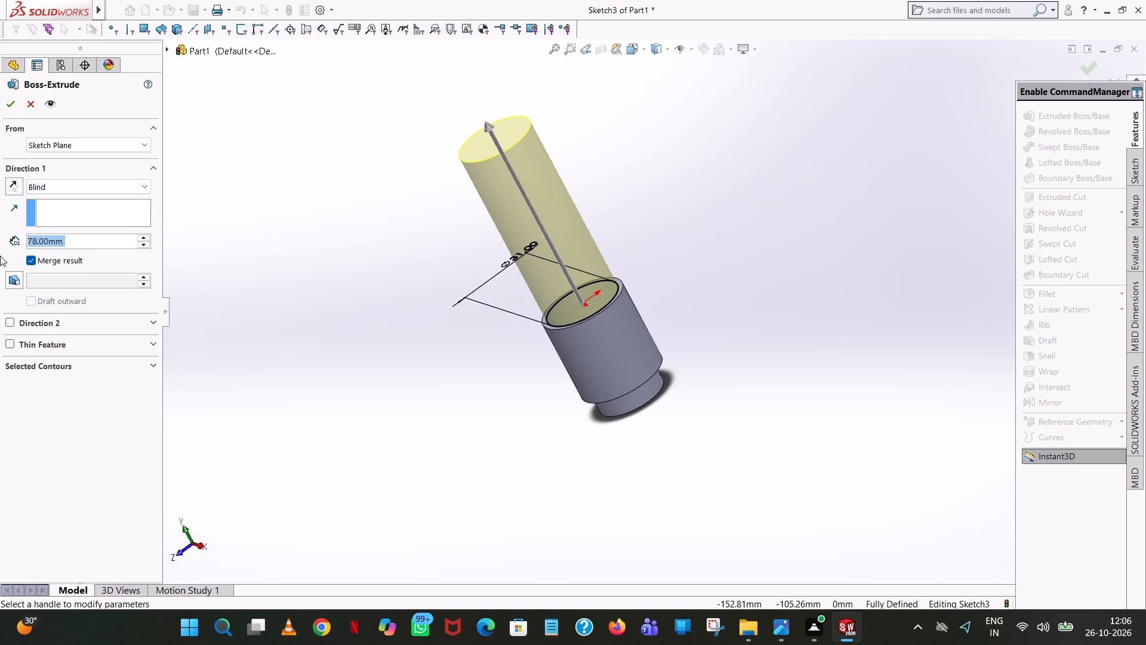
{"action": "type", "text": "43"}
{"action": "key", "text": "Return"}
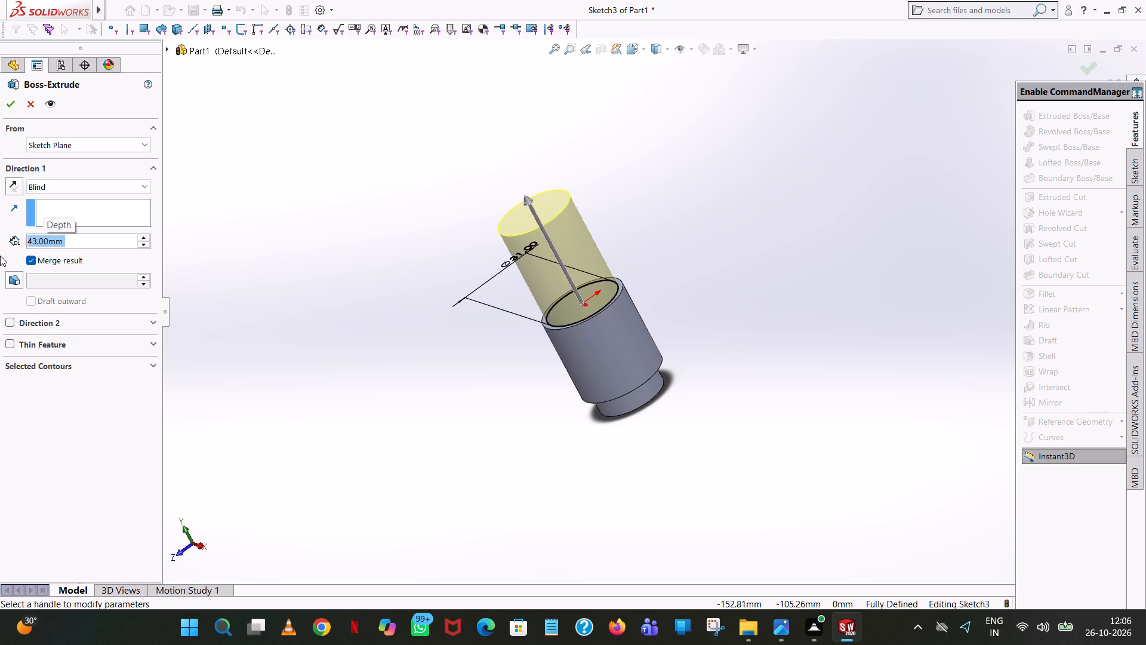
{"action": "left_click", "coordinate": [11, 105]}
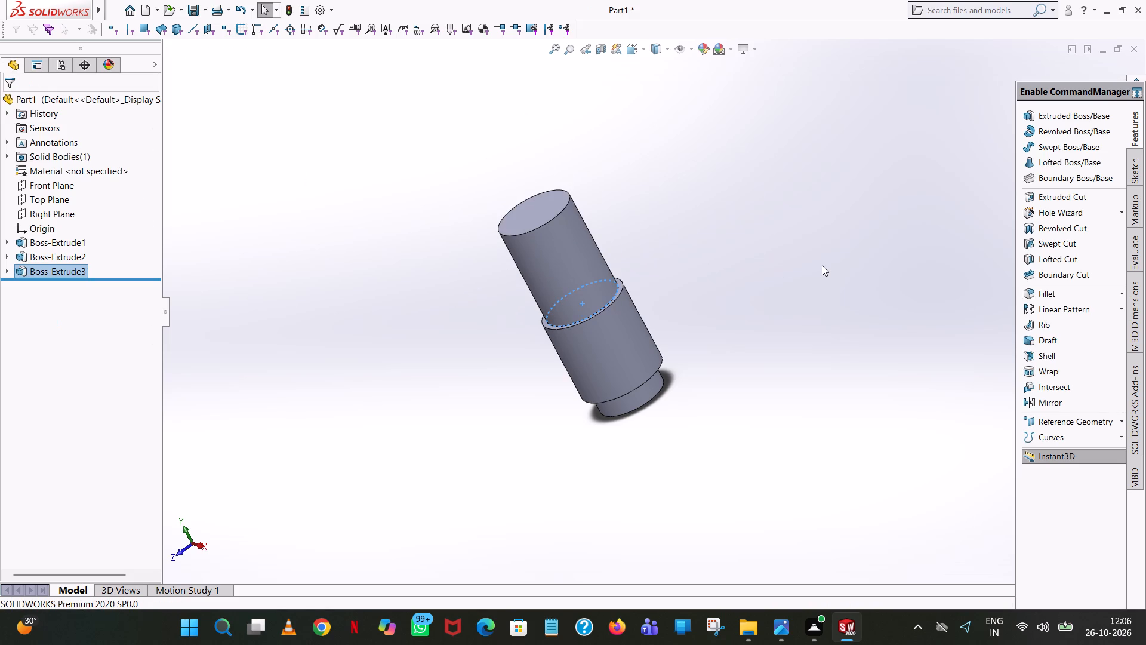
{"action": "left_click", "coordinate": [737, 316]}
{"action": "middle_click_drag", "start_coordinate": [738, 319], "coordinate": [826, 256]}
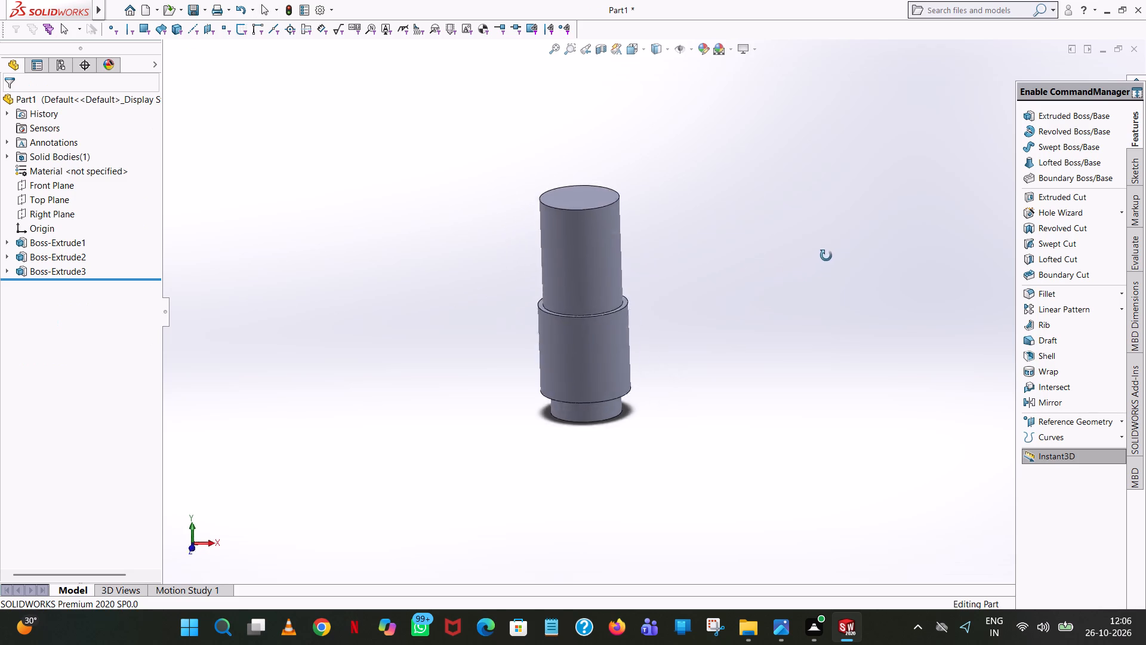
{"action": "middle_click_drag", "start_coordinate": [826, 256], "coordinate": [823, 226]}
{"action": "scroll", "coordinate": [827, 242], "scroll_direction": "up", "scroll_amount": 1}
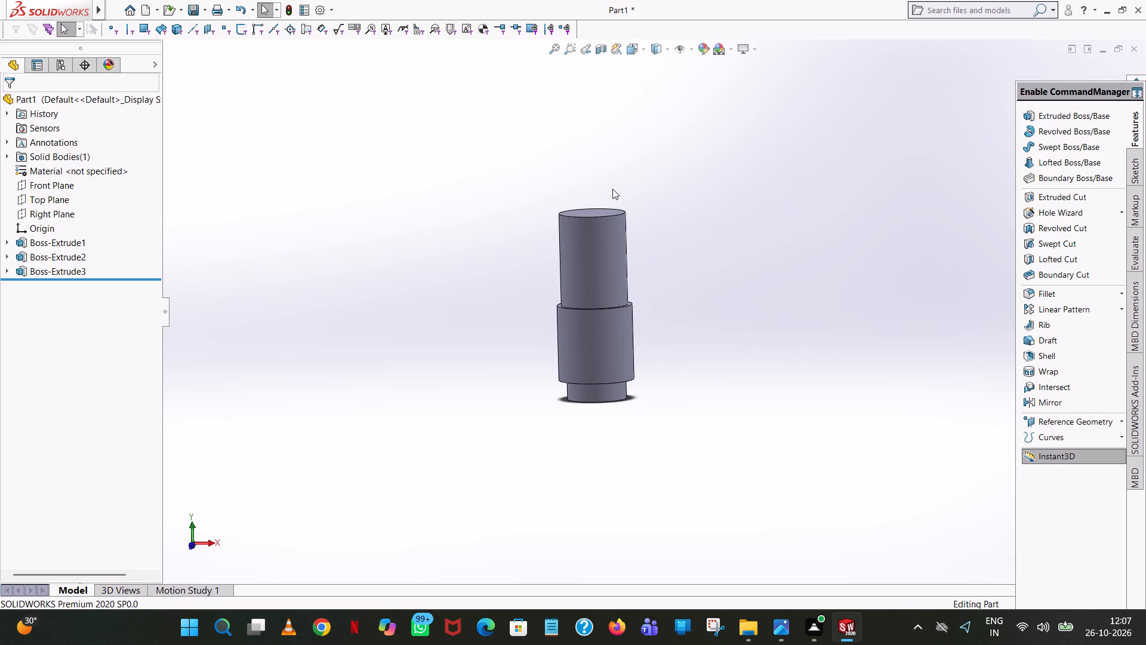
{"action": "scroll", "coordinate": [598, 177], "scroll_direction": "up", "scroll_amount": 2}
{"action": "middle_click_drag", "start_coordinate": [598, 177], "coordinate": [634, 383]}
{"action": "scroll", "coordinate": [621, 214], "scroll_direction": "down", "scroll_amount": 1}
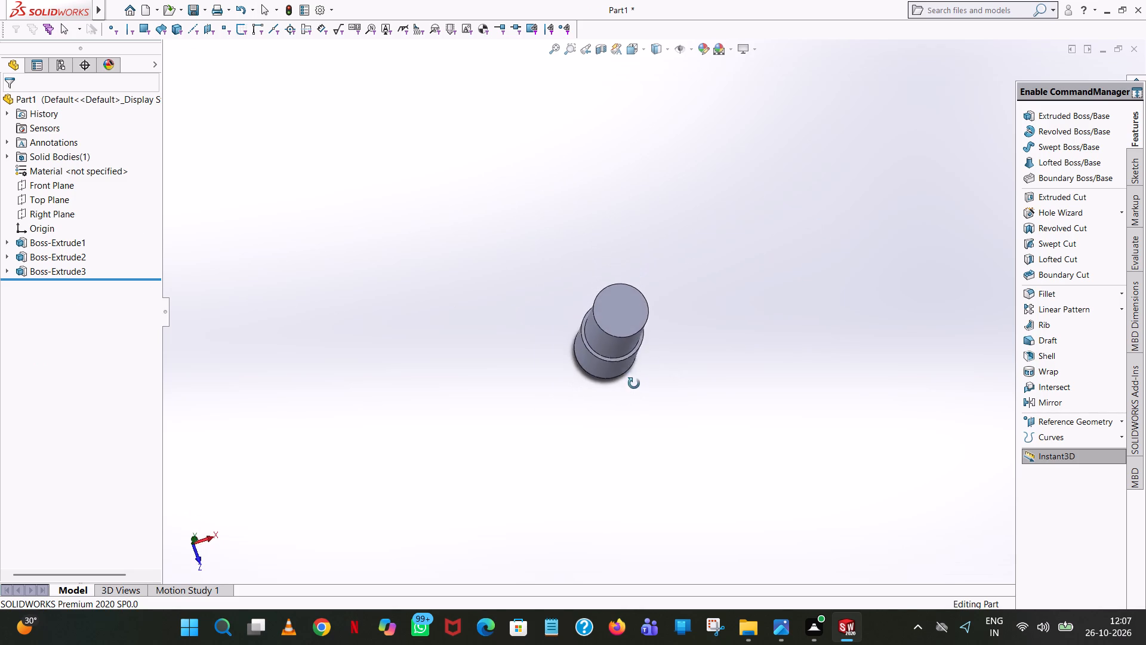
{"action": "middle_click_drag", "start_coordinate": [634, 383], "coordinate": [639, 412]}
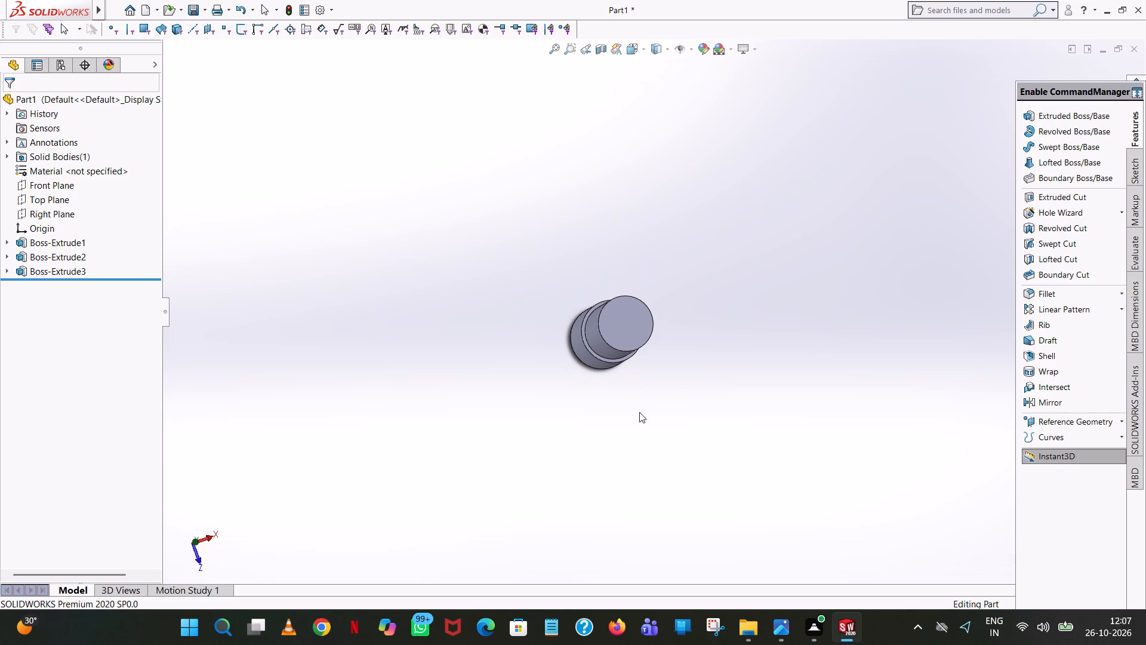
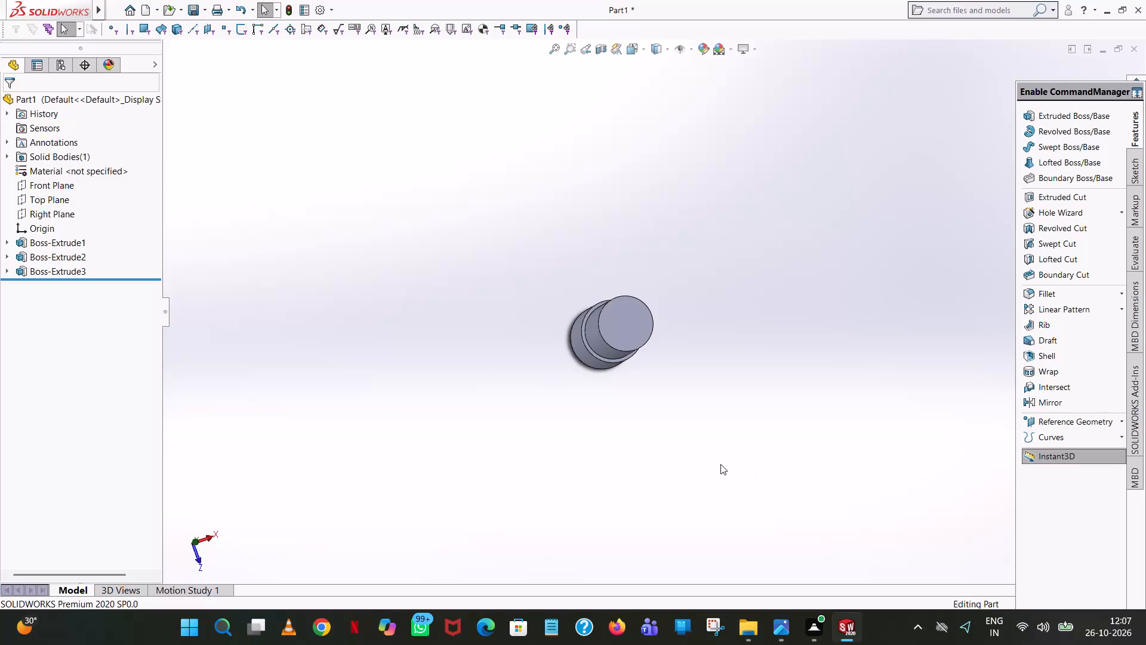
Start an extruded cut sketch on the free circular end face of the 31 mm diameter section.
{"action": "middle_click_drag", "start_coordinate": [720, 464], "coordinate": [688, 441]}
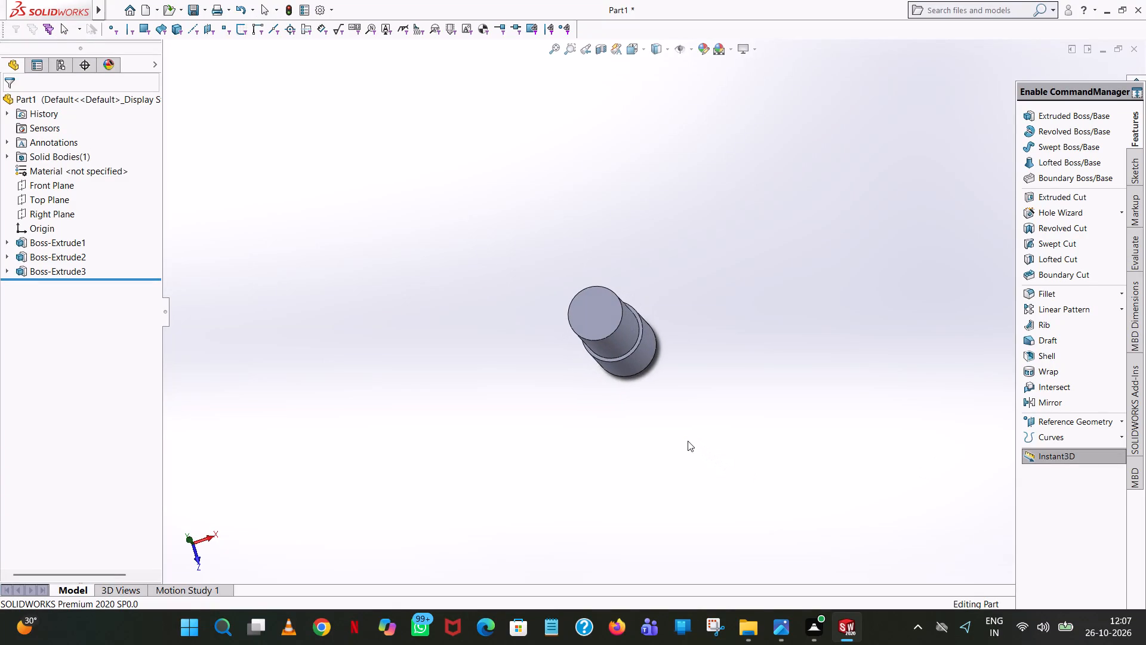
{"action": "scroll", "coordinate": [692, 209], "scroll_direction": "down", "scroll_amount": 2}
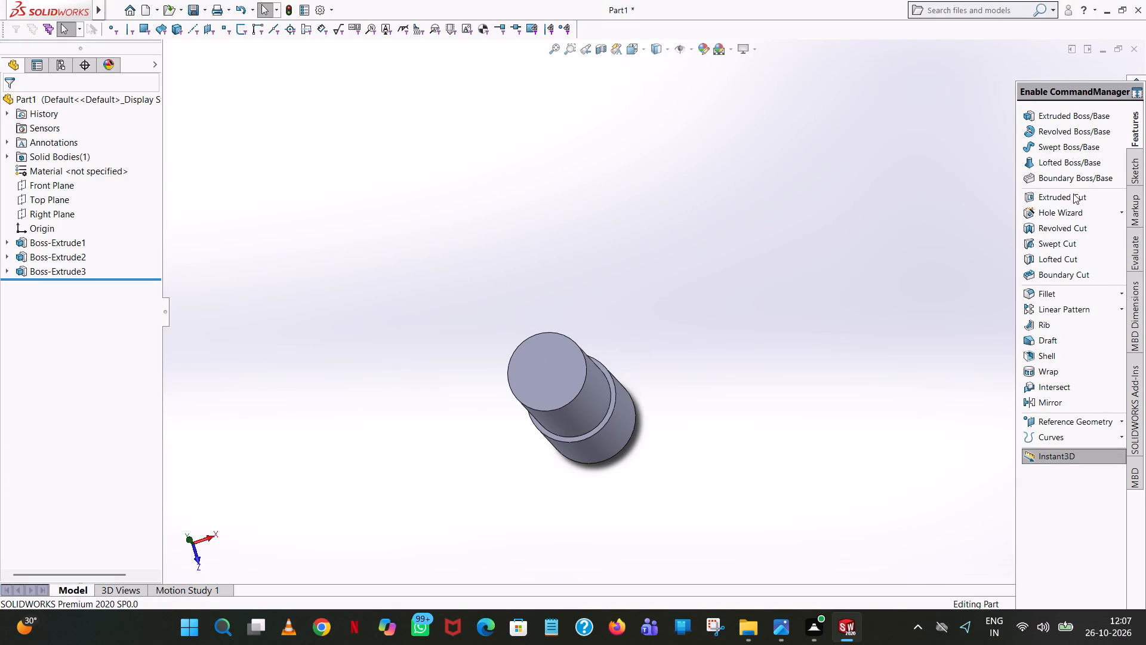
{"action": "left_click", "coordinate": [1073, 193]}
{"action": "left_click", "coordinate": [531, 352]}
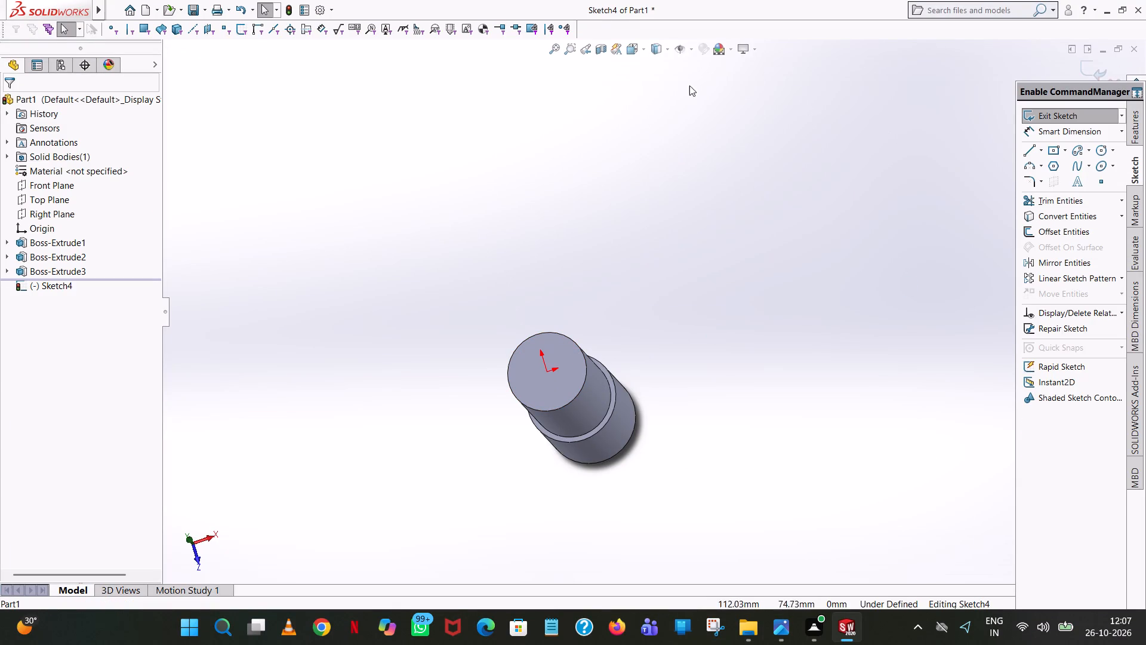
{"action": "left_click", "coordinate": [646, 50]}
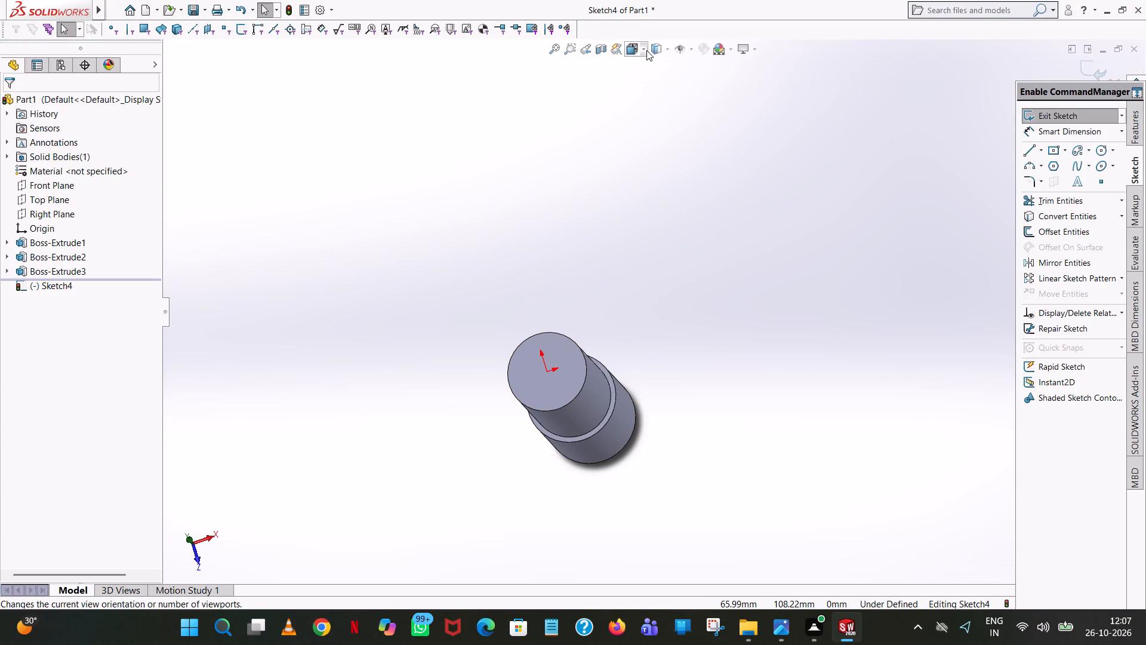
{"action": "left_click", "coordinate": [704, 119]}
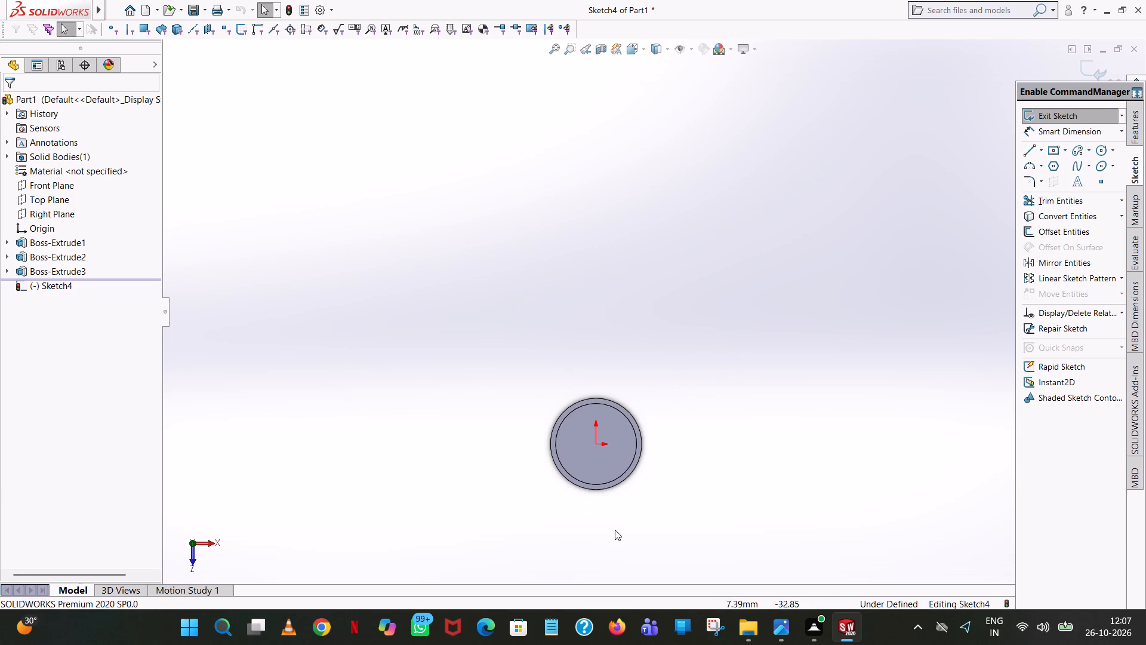
Draw a circle centred on the origin with a radius of 15.5 mm, matching the end face's edge.
{"action": "scroll", "coordinate": [612, 486], "scroll_direction": "down", "scroll_amount": 3}
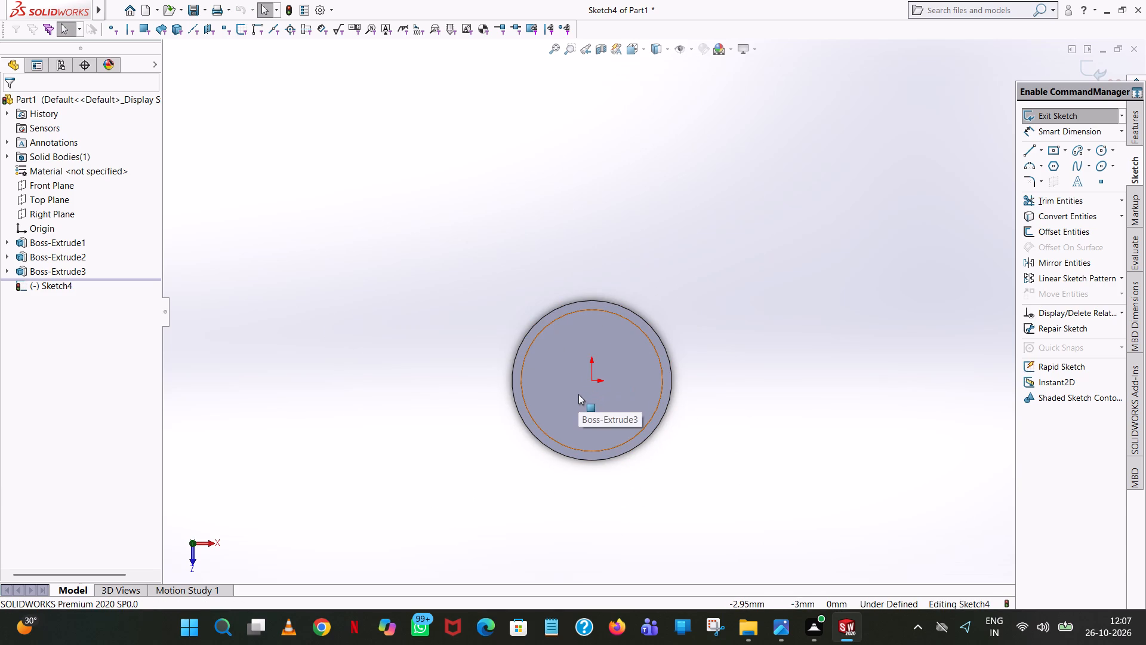
{"action": "scroll", "coordinate": [582, 385], "scroll_direction": "down", "scroll_amount": 2}
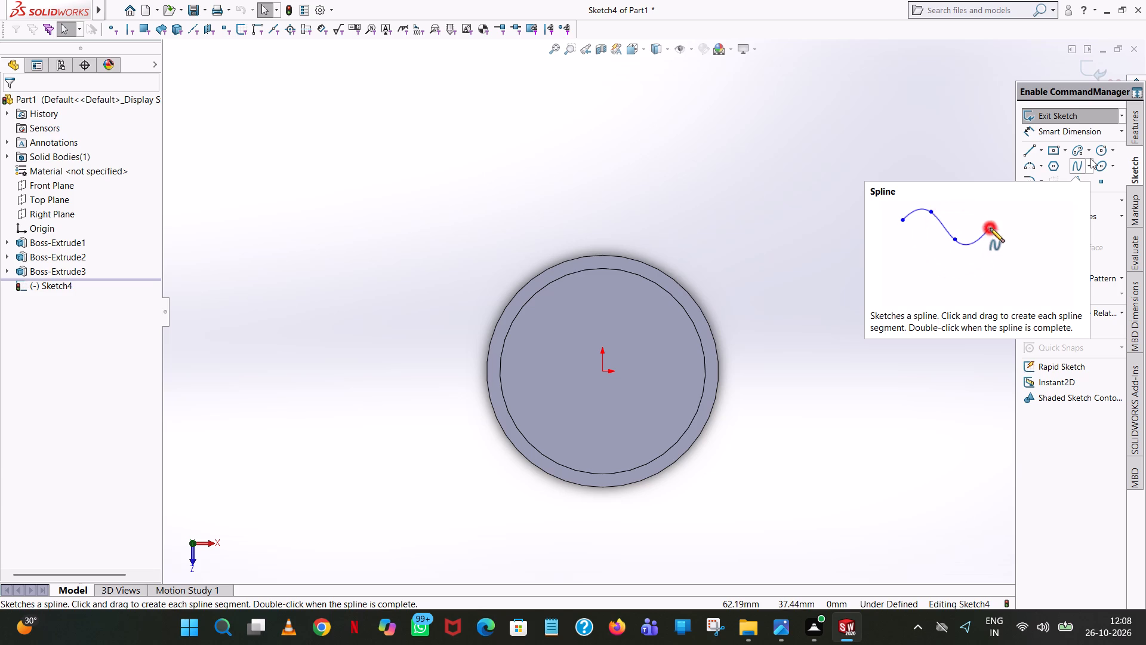
{"action": "left_click", "coordinate": [1097, 154]}
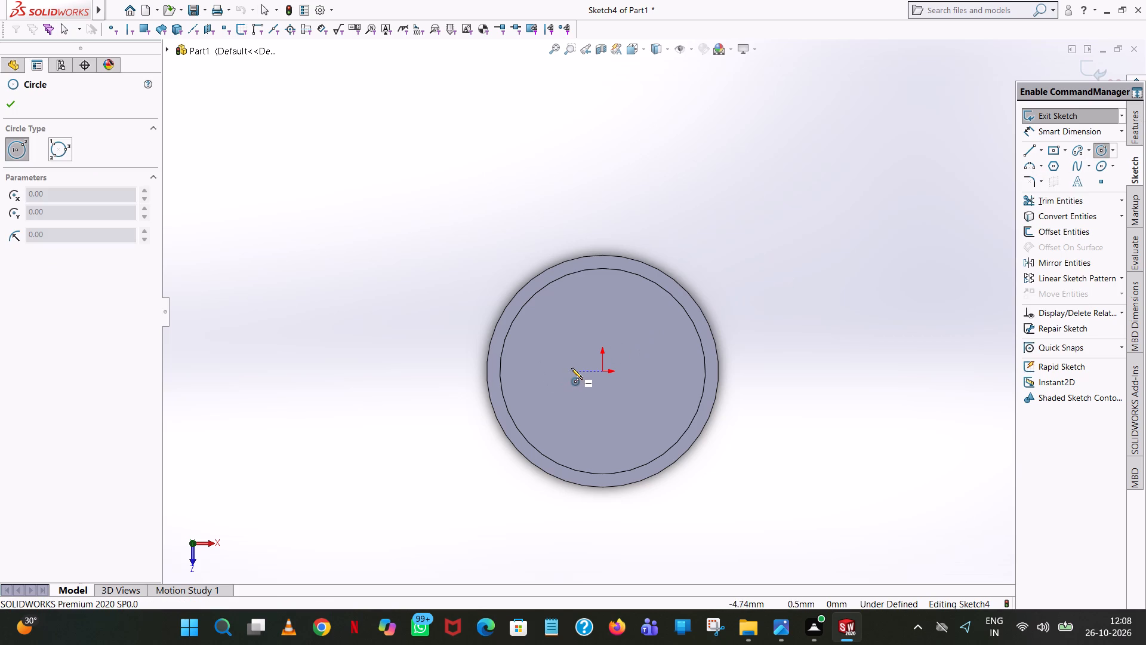
{"action": "left_click", "coordinate": [601, 373]}
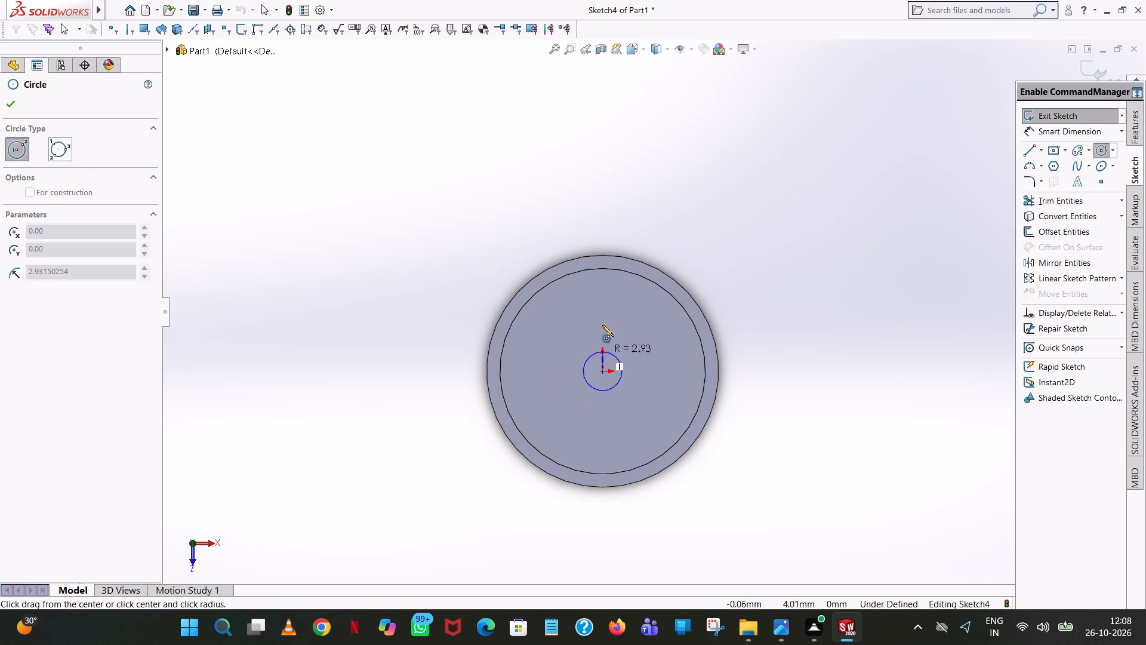
{"action": "left_click", "coordinate": [596, 268]}
{"action": "right_click", "coordinate": [596, 268]}
{"action": "left_click", "coordinate": [612, 272]}
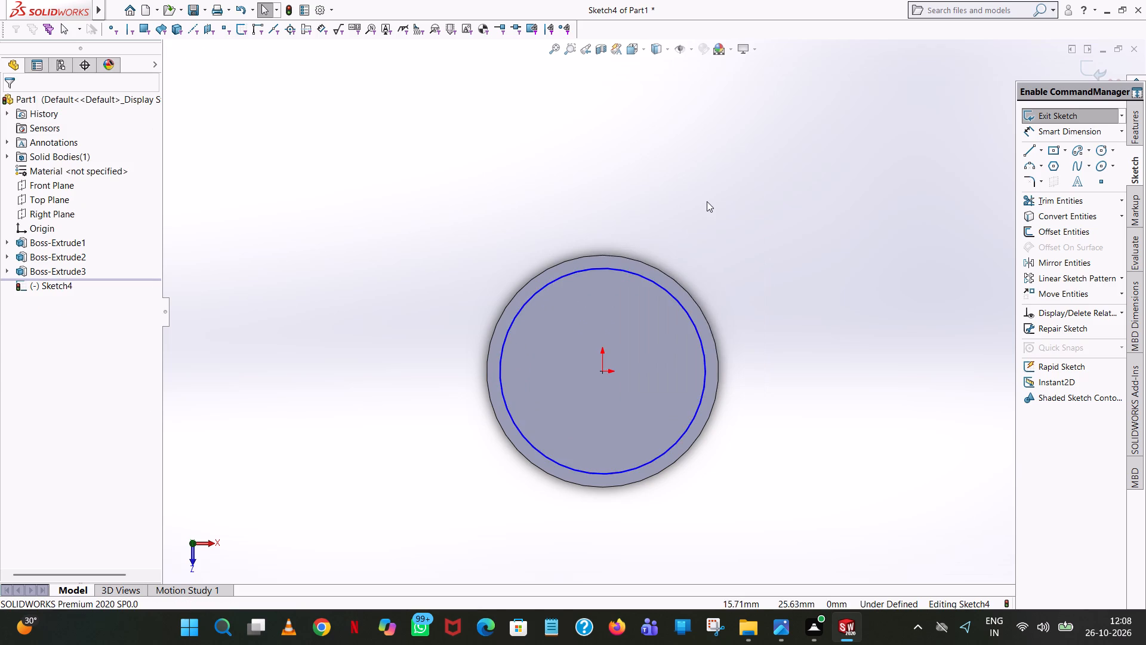
{"action": "left_click", "coordinate": [707, 201]}
Draw a second circle centred on the origin, inside the first, with a radius of 14.6 mm.
{"action": "scroll", "coordinate": [602, 308], "scroll_direction": "down", "scroll_amount": 3}
{"action": "left_click", "coordinate": [1098, 146]}
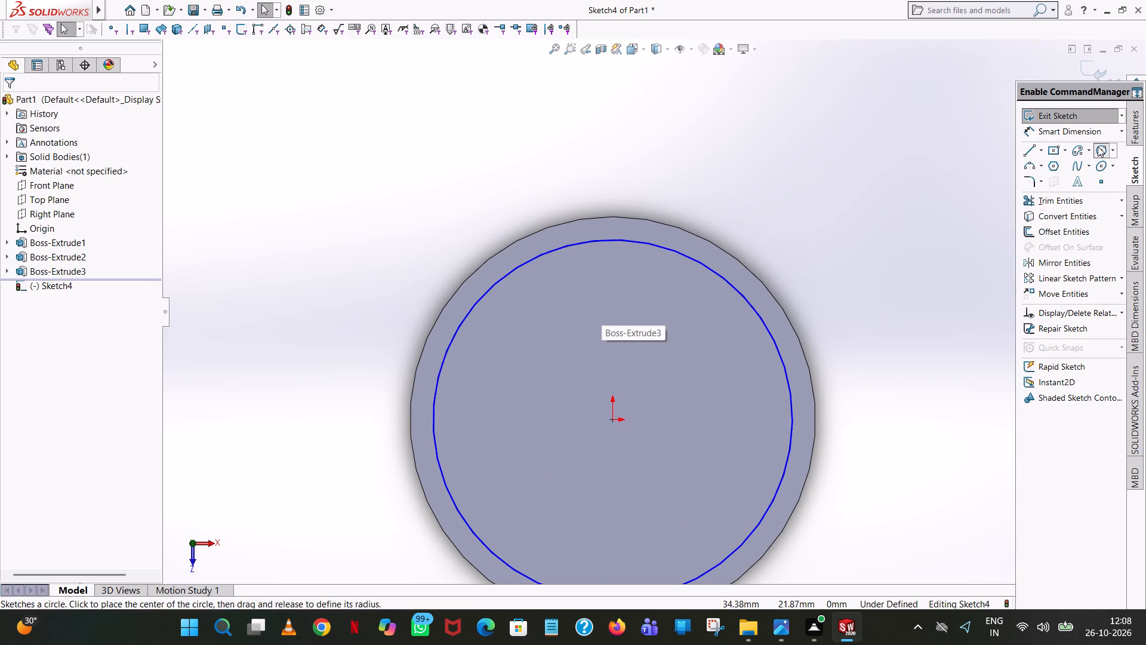
{"action": "left_click", "coordinate": [614, 420]}
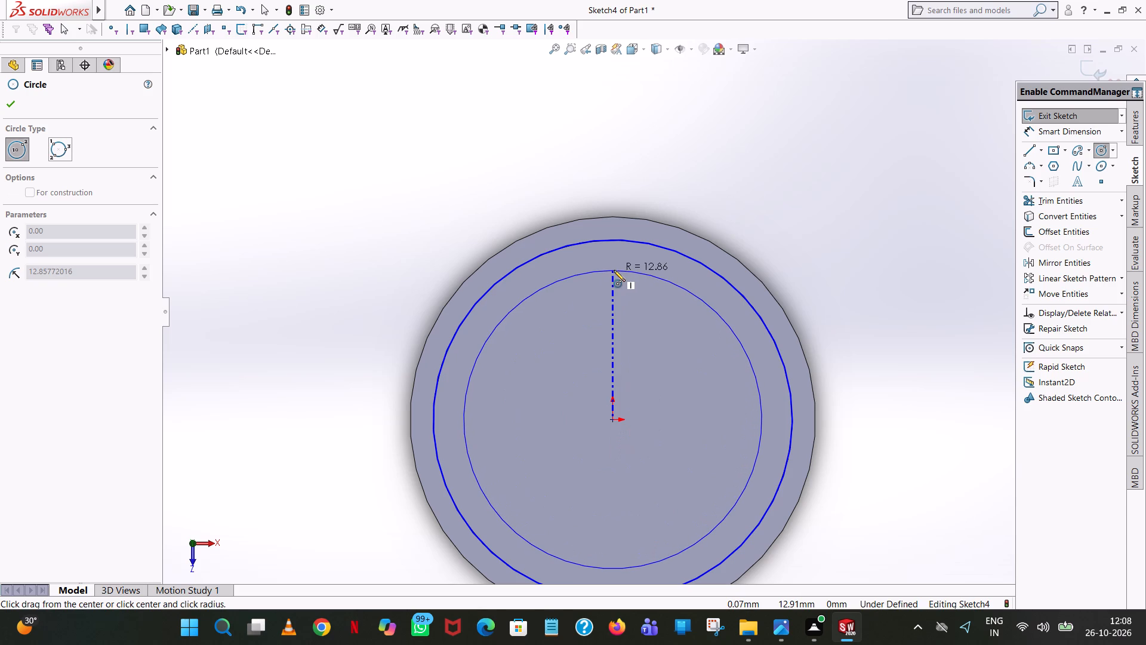
{"action": "left_click", "coordinate": [614, 270]}
{"action": "type", "text": "14.6"}
{"action": "key", "text": "Return"}
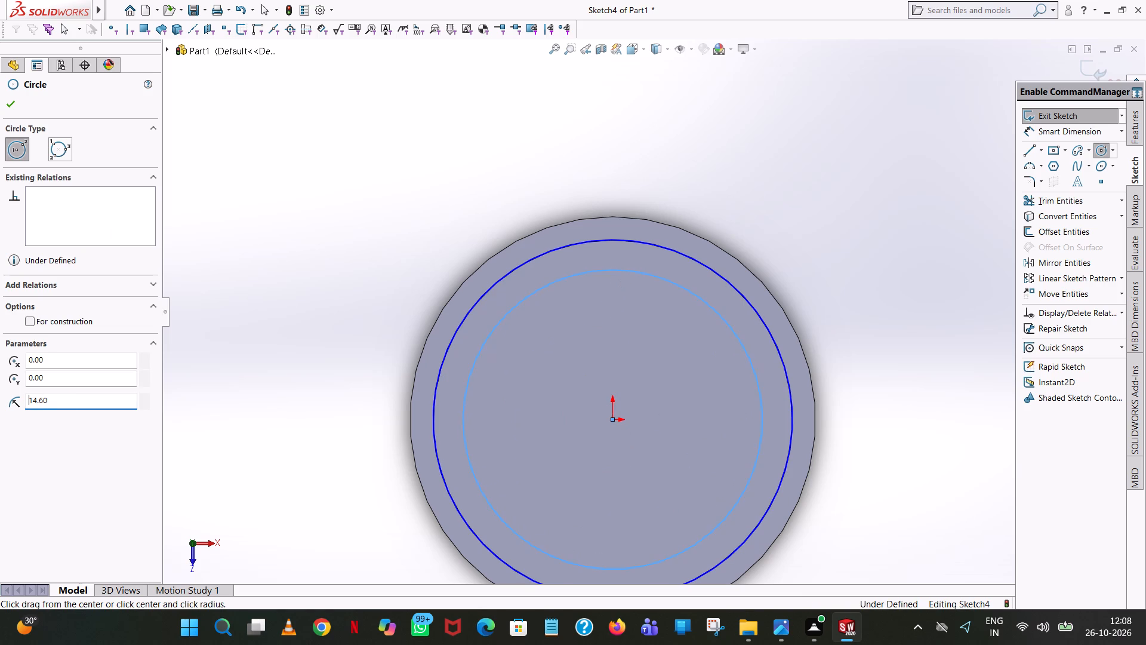
{"action": "left_click", "coordinate": [7, 100]}
{"action": "left_click", "coordinate": [713, 191]}
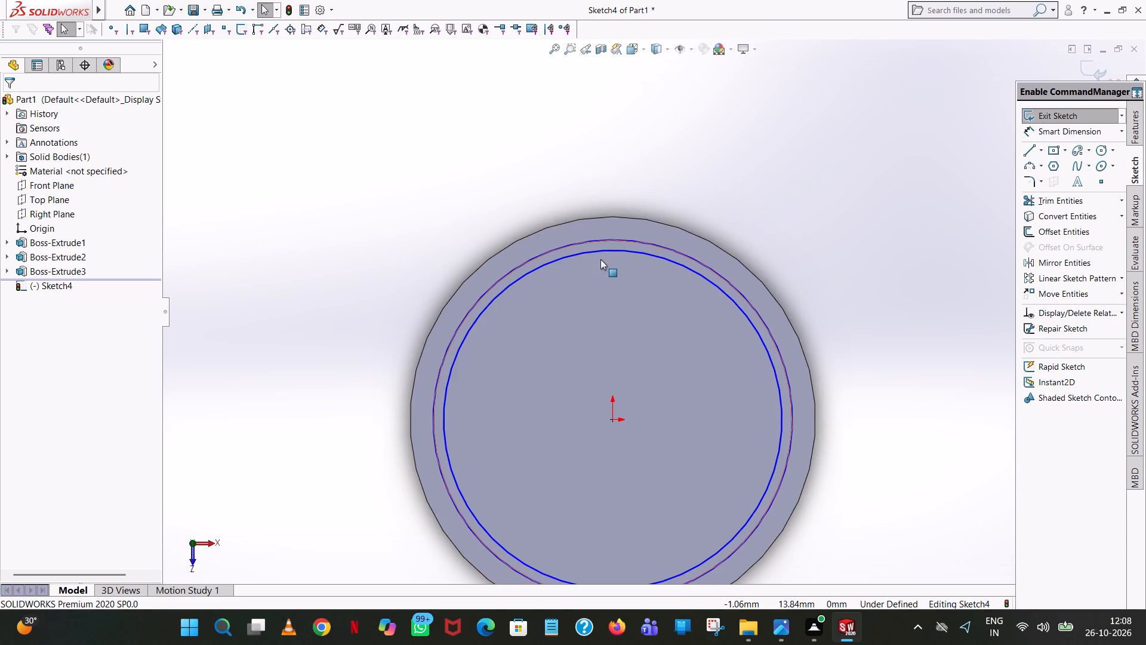
Start sketching a line near the two concentric circles on the end face.
{"action": "scroll", "coordinate": [600, 259], "scroll_direction": "down", "scroll_amount": 6}
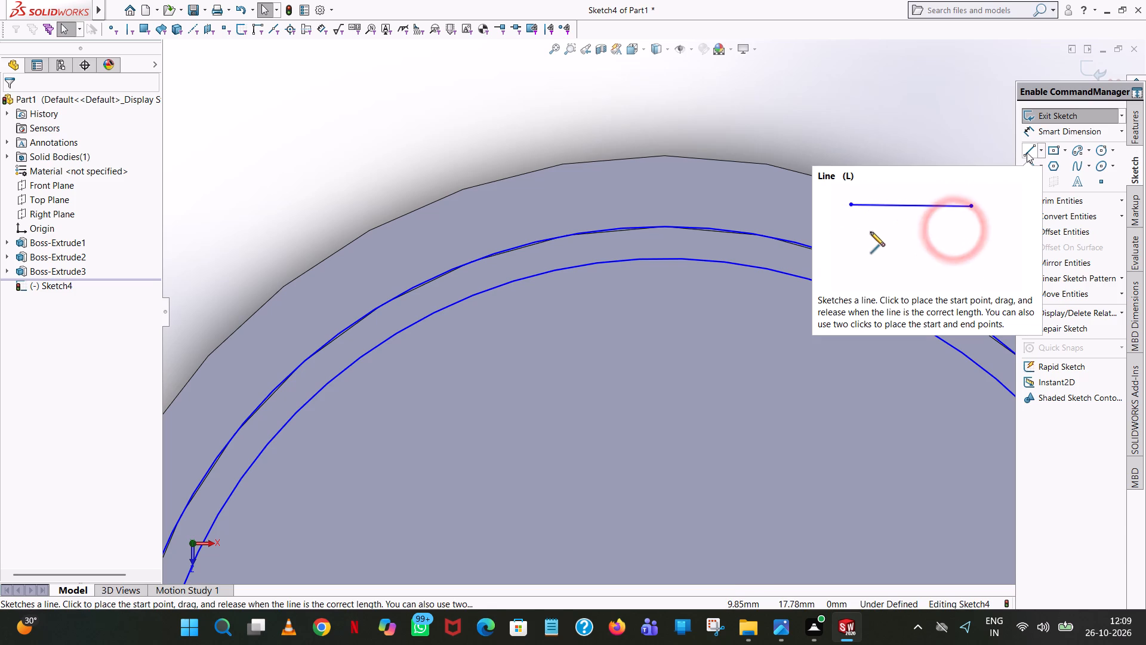
{"action": "left_click", "coordinate": [1028, 153]}
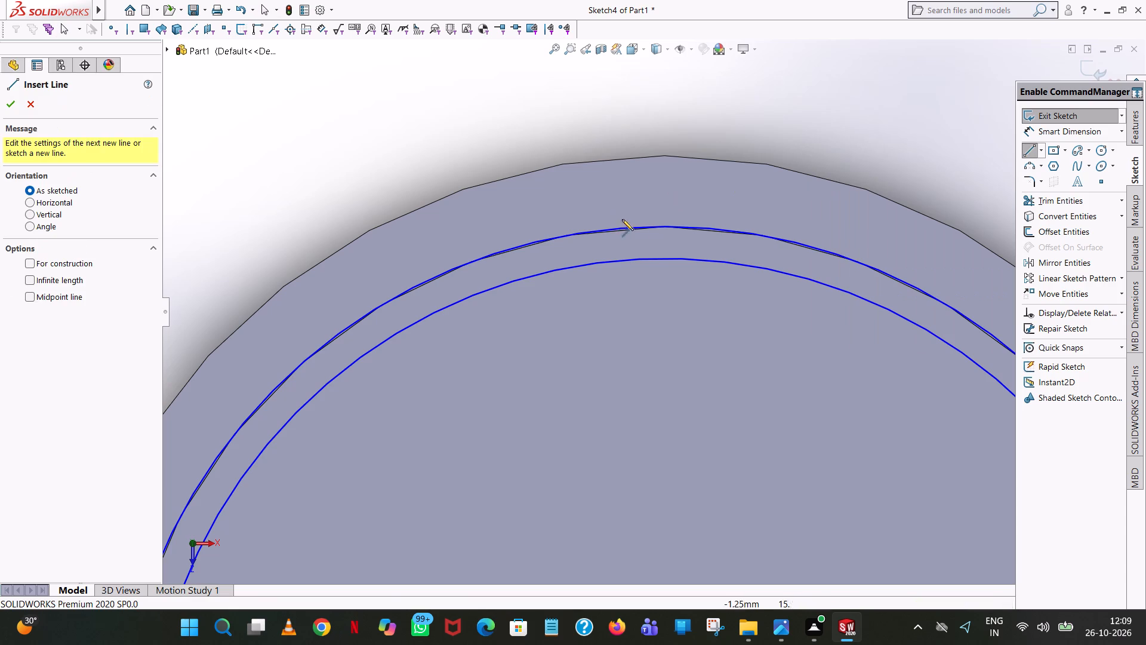
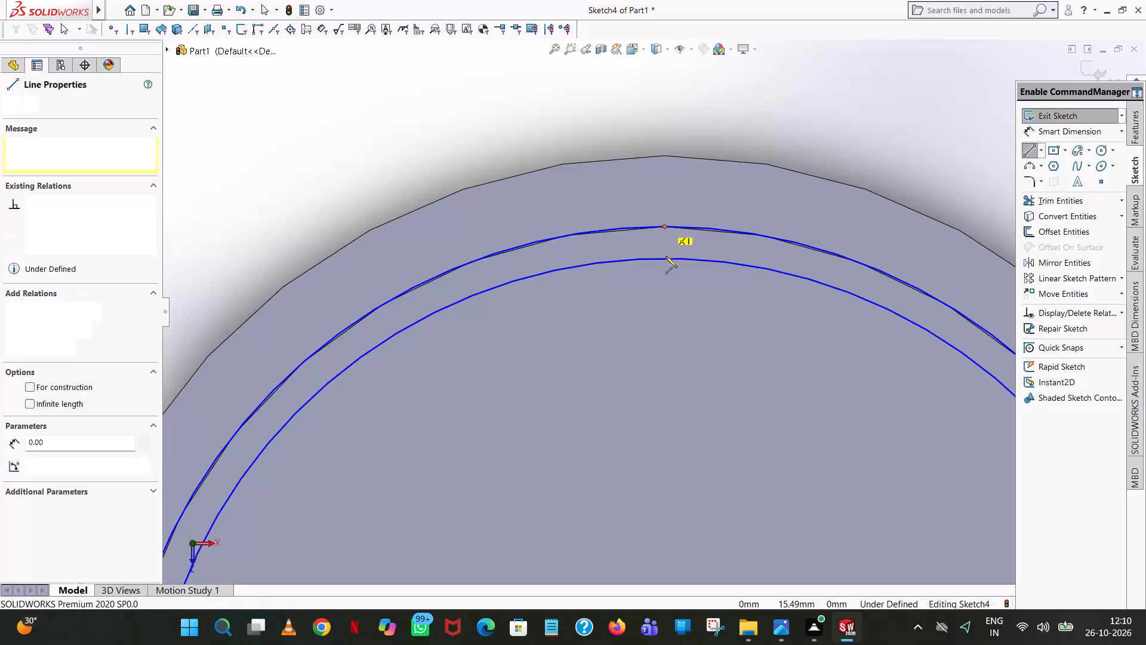
Complete the vertical line, about 0.9 mm long, from the top of the outer circle to the inner circle.
{"action": "left_click", "coordinate": [663, 259]}
{"action": "right_click", "coordinate": [663, 259]}
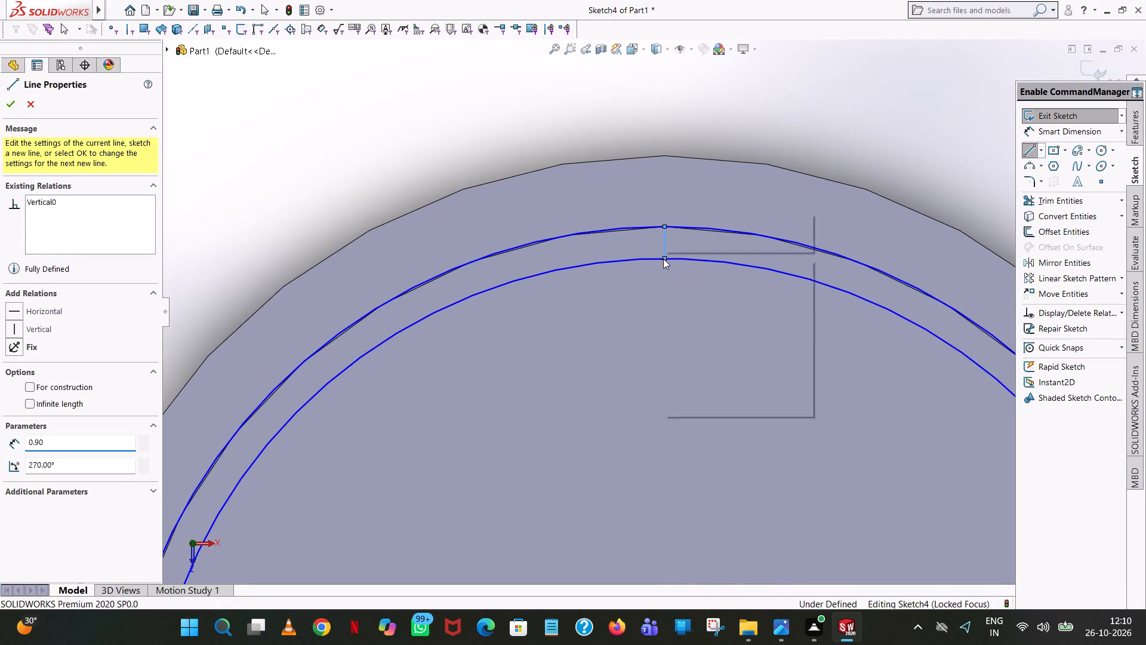
{"action": "left_click", "coordinate": [685, 263]}
Draw a circle of 0.25 mm radius centred on the lower end of the short vertical line.
{"action": "scroll", "coordinate": [678, 269], "scroll_direction": "down", "scroll_amount": 6}
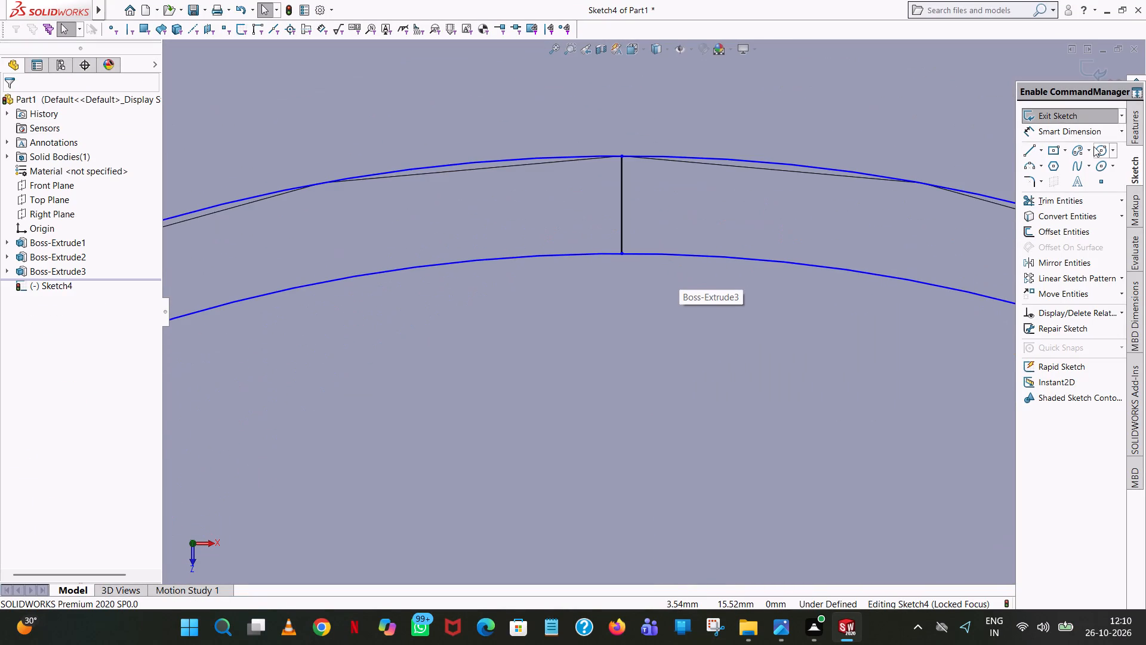
{"action": "left_click", "coordinate": [1096, 147]}
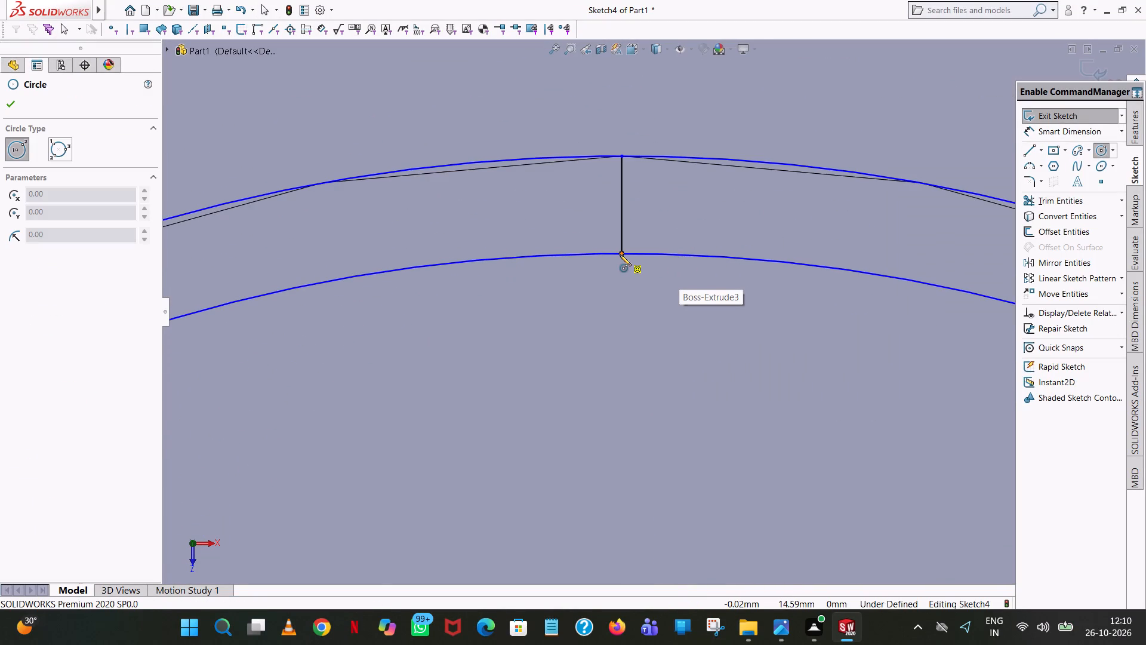
{"action": "left_click", "coordinate": [620, 254]}
{"action": "left_click", "coordinate": [624, 265]}
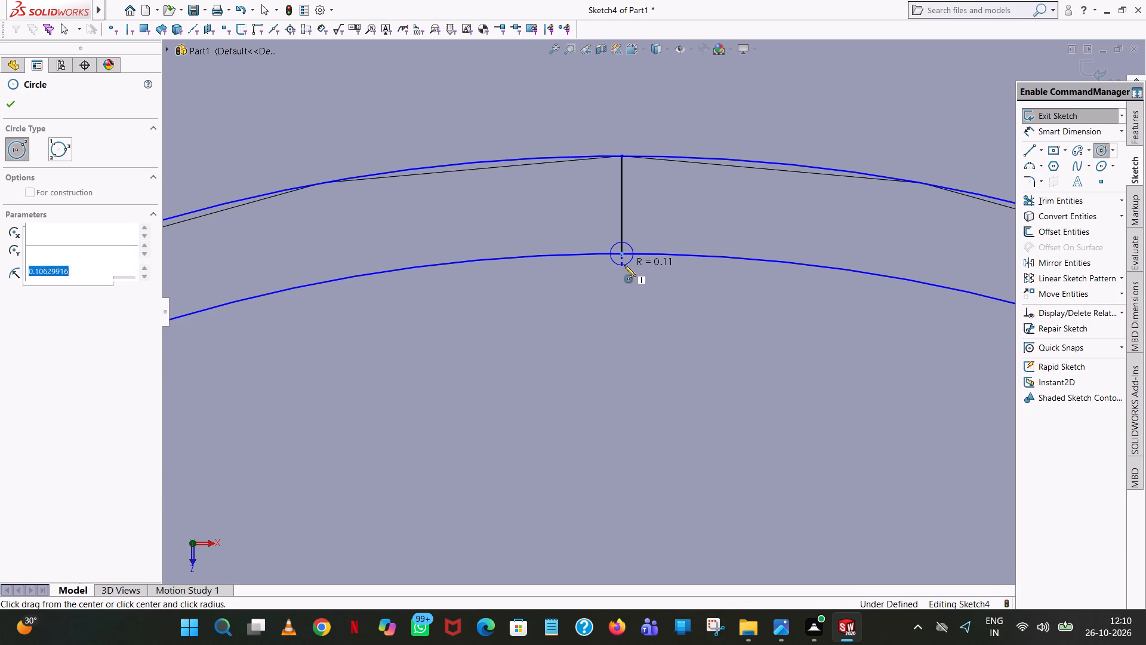
{"action": "type", "text": "0.25"}
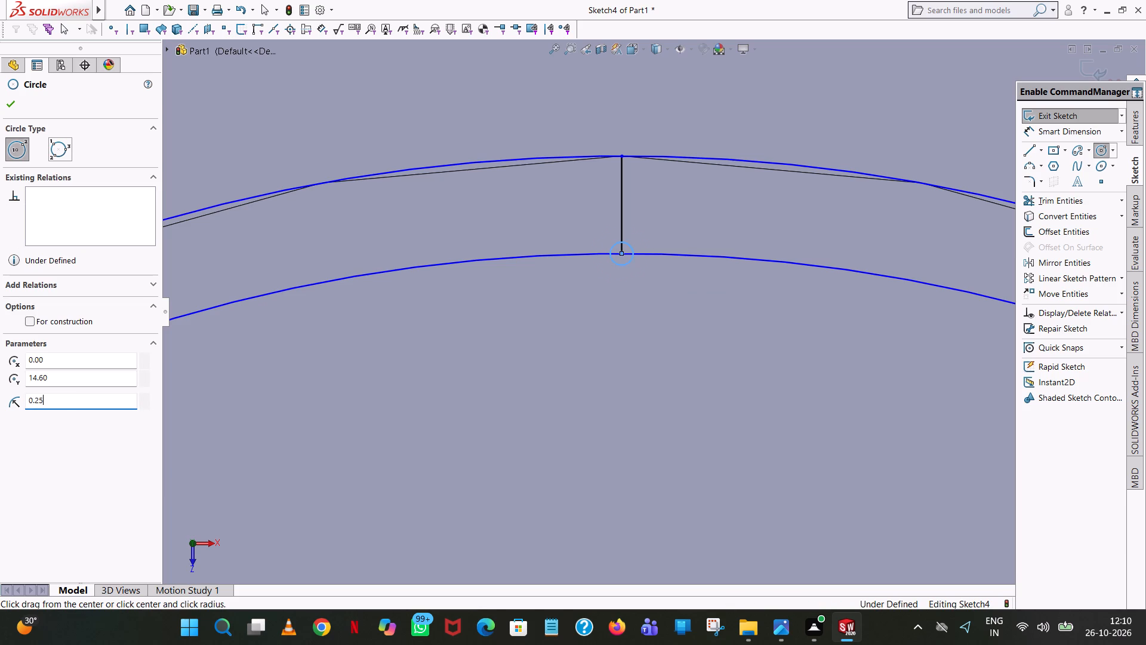
{"action": "key", "text": "Return"}
{"action": "left_click", "coordinate": [4, 98]}
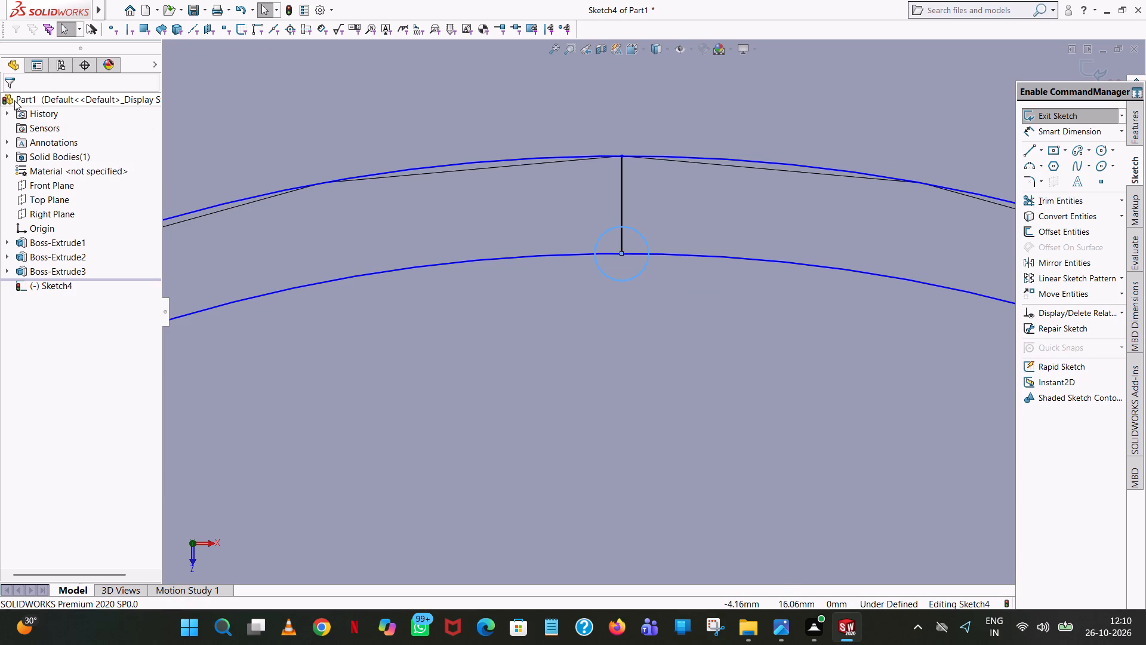
{"action": "left_click", "coordinate": [790, 108]}
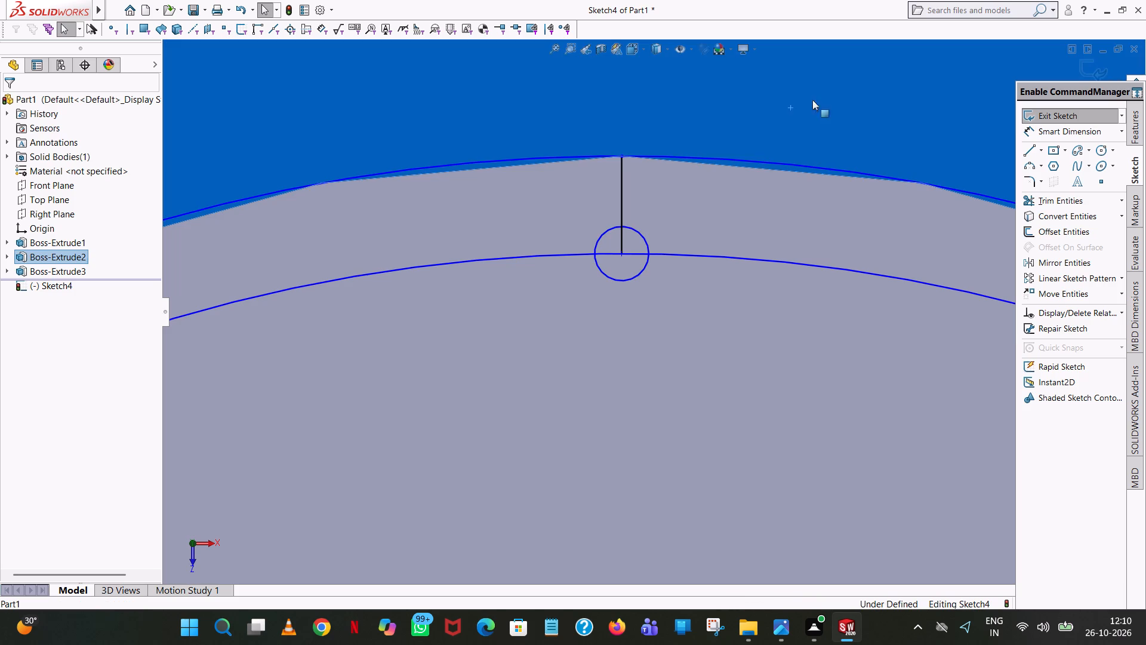
{"action": "scroll", "coordinate": [855, 125], "scroll_direction": "up", "scroll_amount": 8}
{"action": "left_click", "coordinate": [803, 138]}
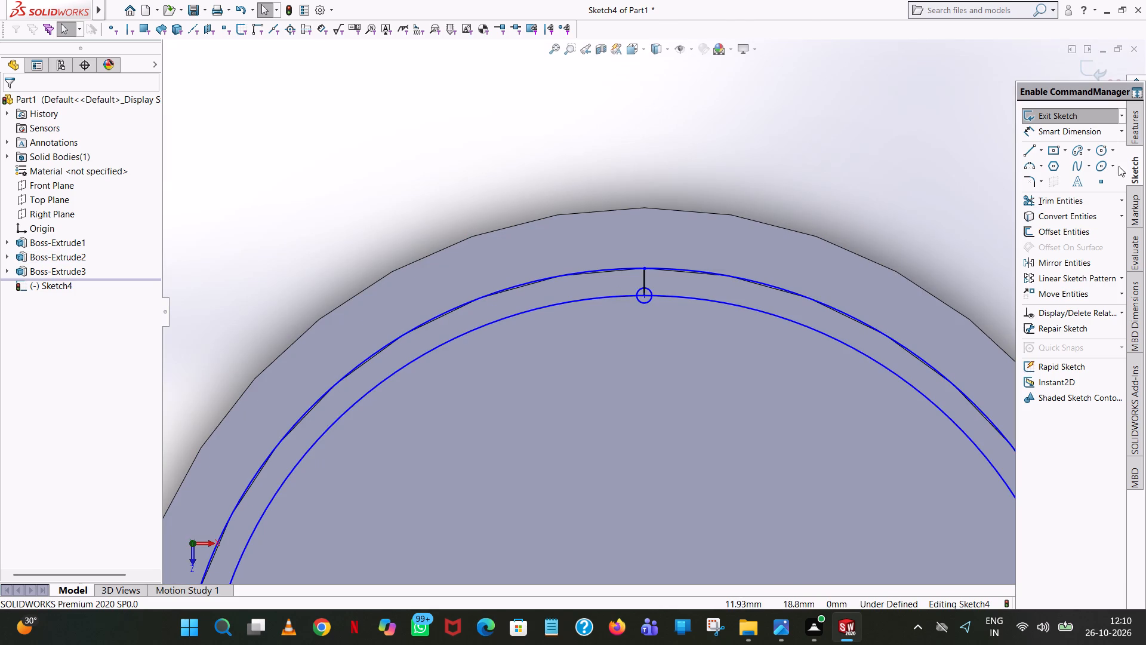
Draw a slanted line about 2 mm long, tangent to the small circle's right side and extending up past the outer circle.
{"action": "left_click", "coordinate": [1025, 150]}
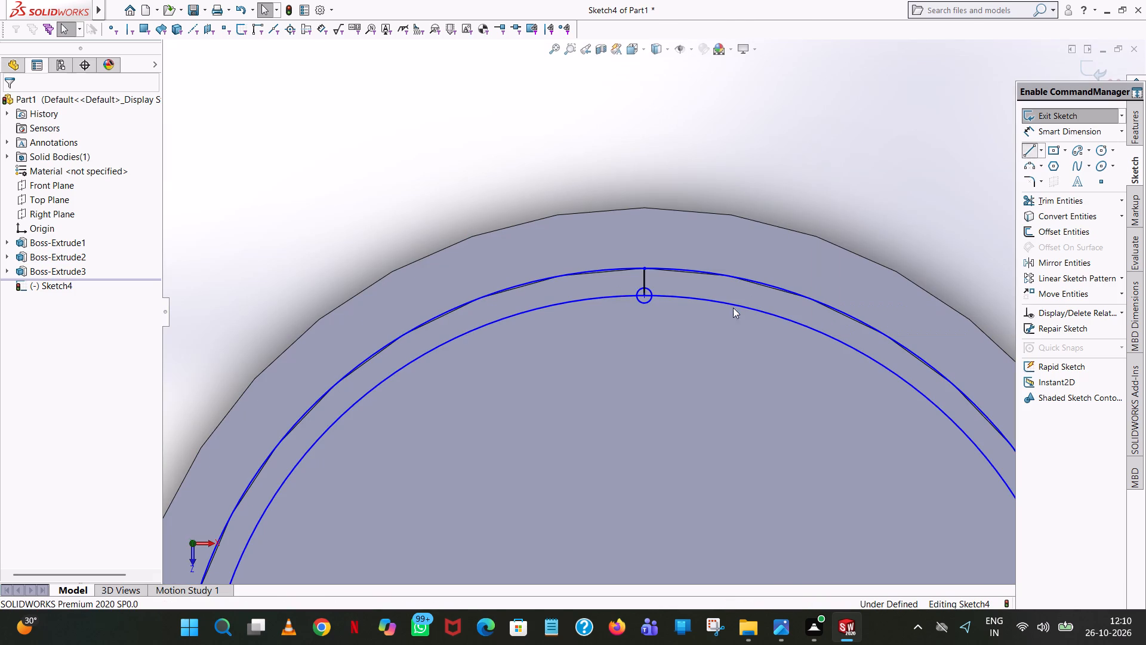
{"action": "scroll", "coordinate": [687, 305], "scroll_direction": "down", "scroll_amount": 6}
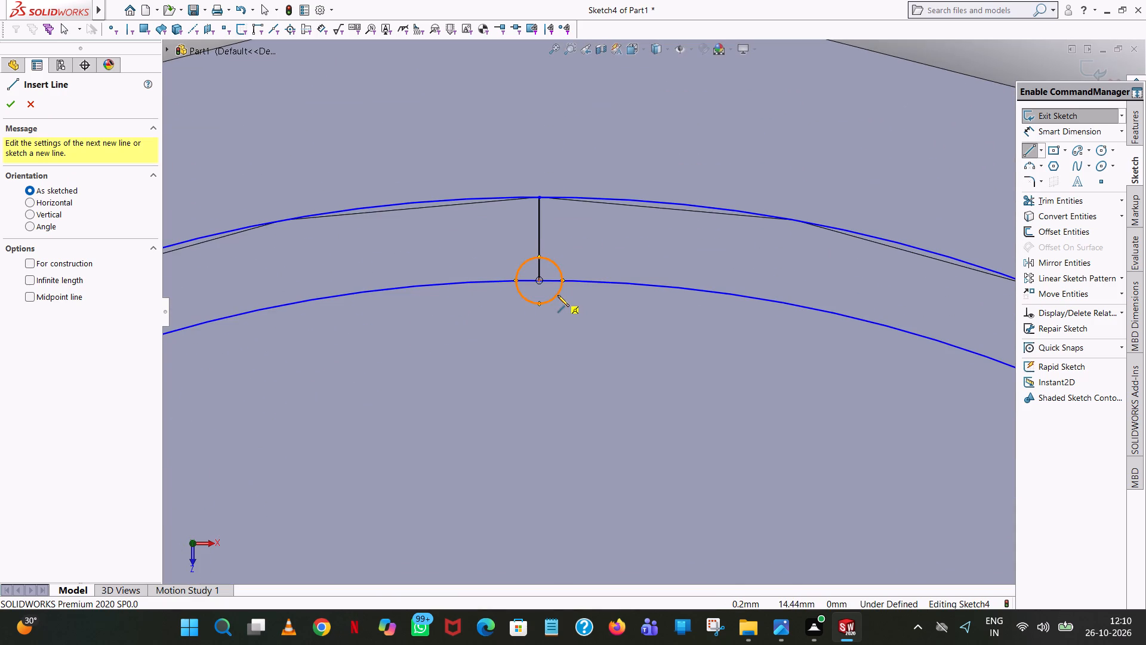
{"action": "left_click", "coordinate": [557, 295]}
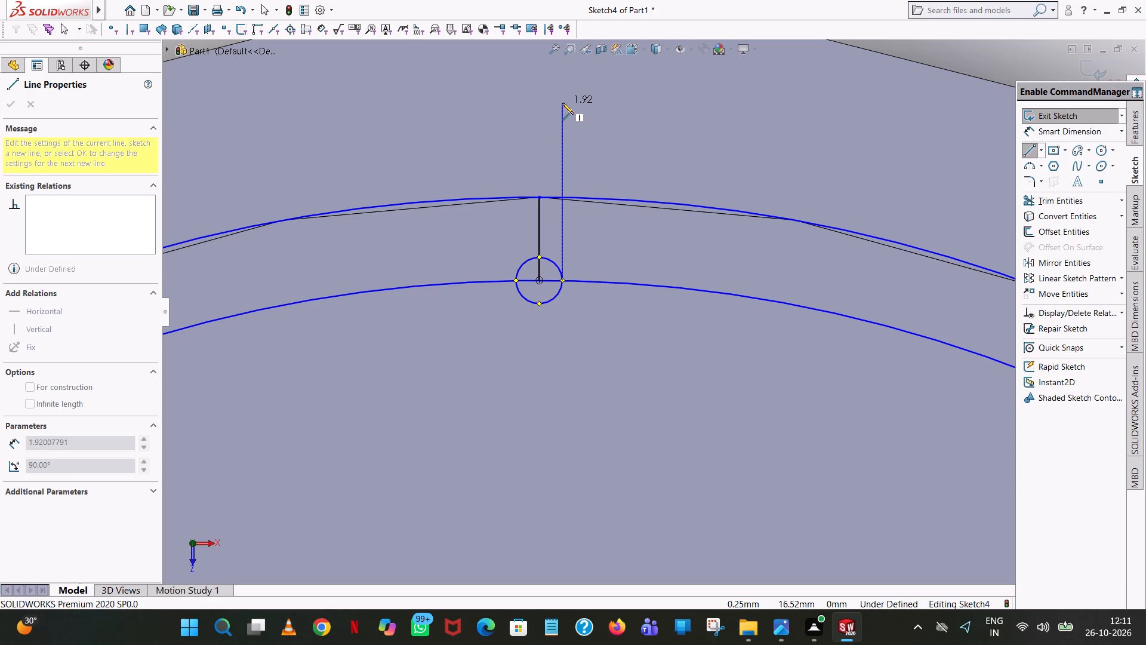
{"action": "left_click", "coordinate": [641, 124]}
{"action": "right_click", "coordinate": [641, 124]}
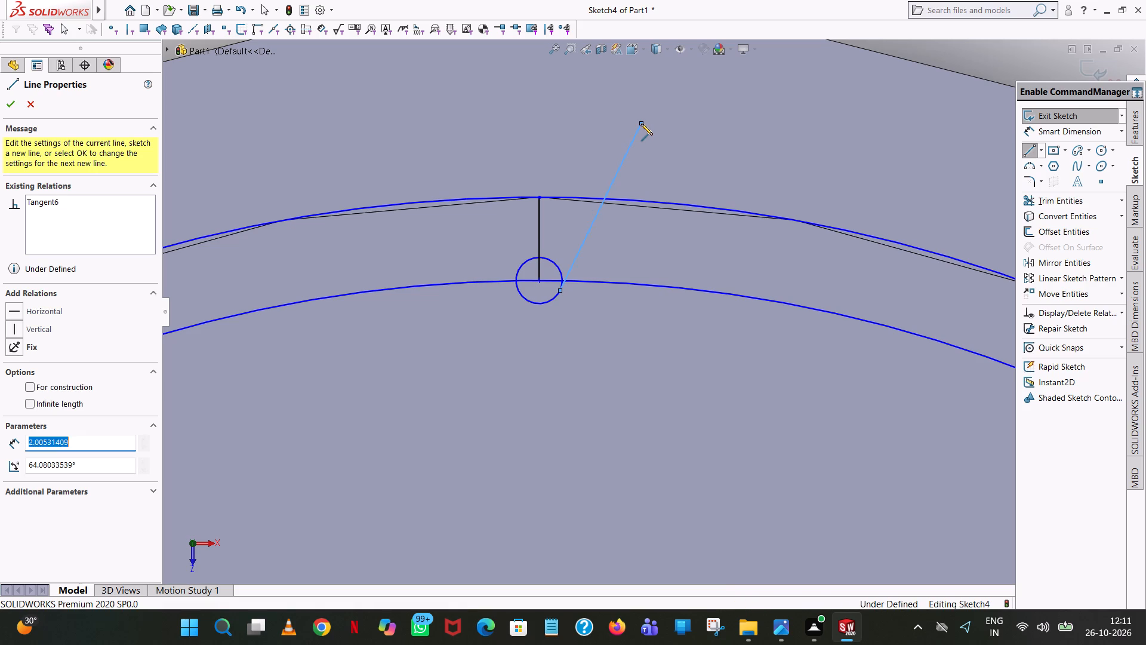
{"action": "left_click", "coordinate": [677, 139]}
Set the slanted tangent line's angle to 60°.
{"action": "left_click", "coordinate": [619, 164]}
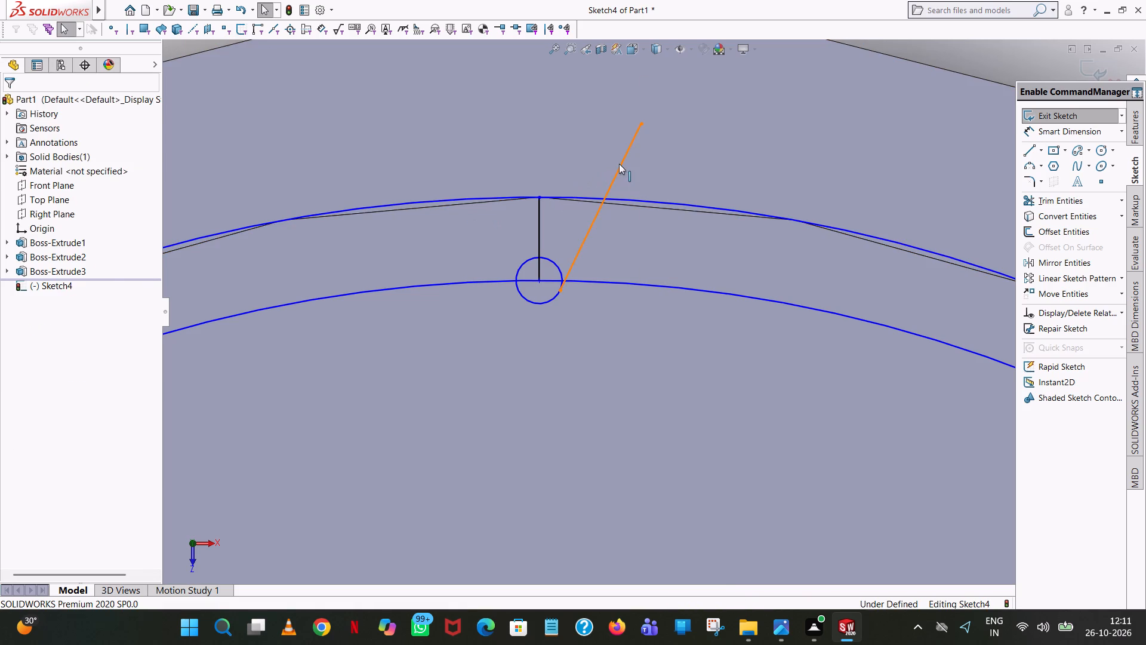
{"action": "double_click", "coordinate": [97, 407]}
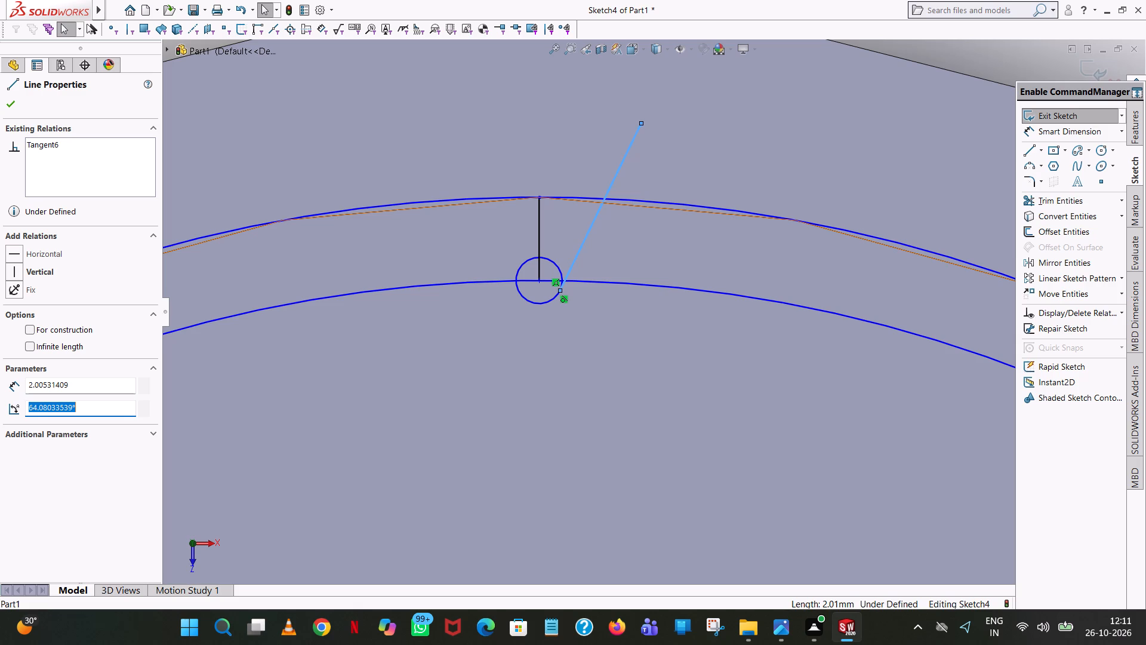
{"action": "type", "text": "60"}
{"action": "key", "text": "Return"}
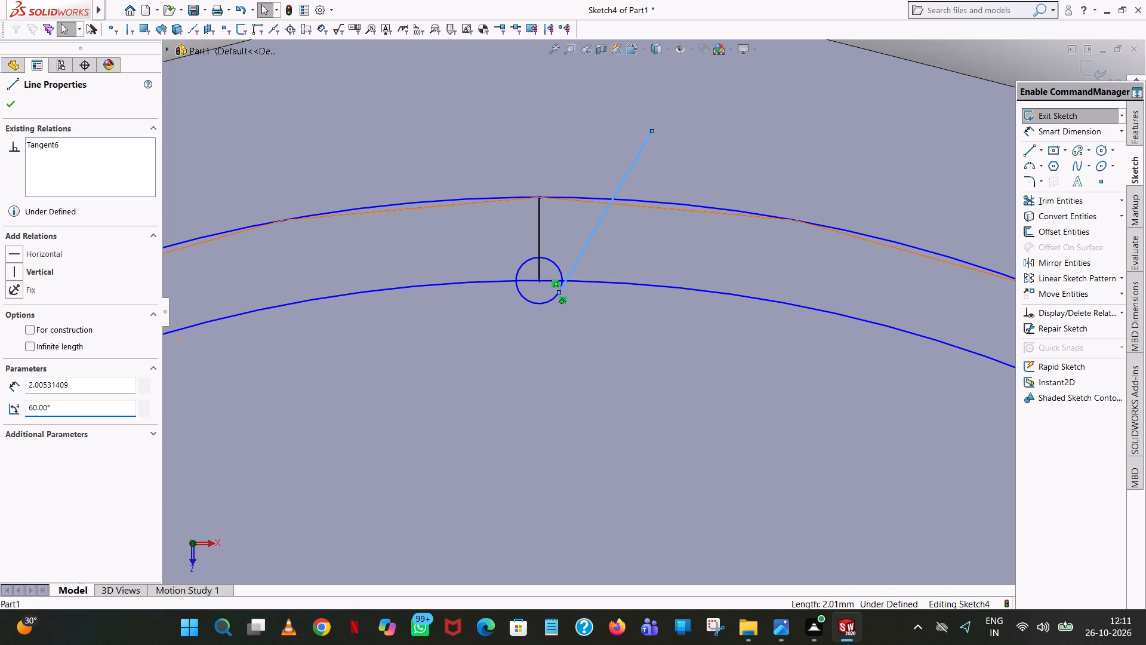
{"action": "scroll", "coordinate": [1062, 334], "scroll_direction": "up", "scroll_amount": 3}
{"action": "scroll", "coordinate": [893, 233], "scroll_direction": "up", "scroll_amount": 4}
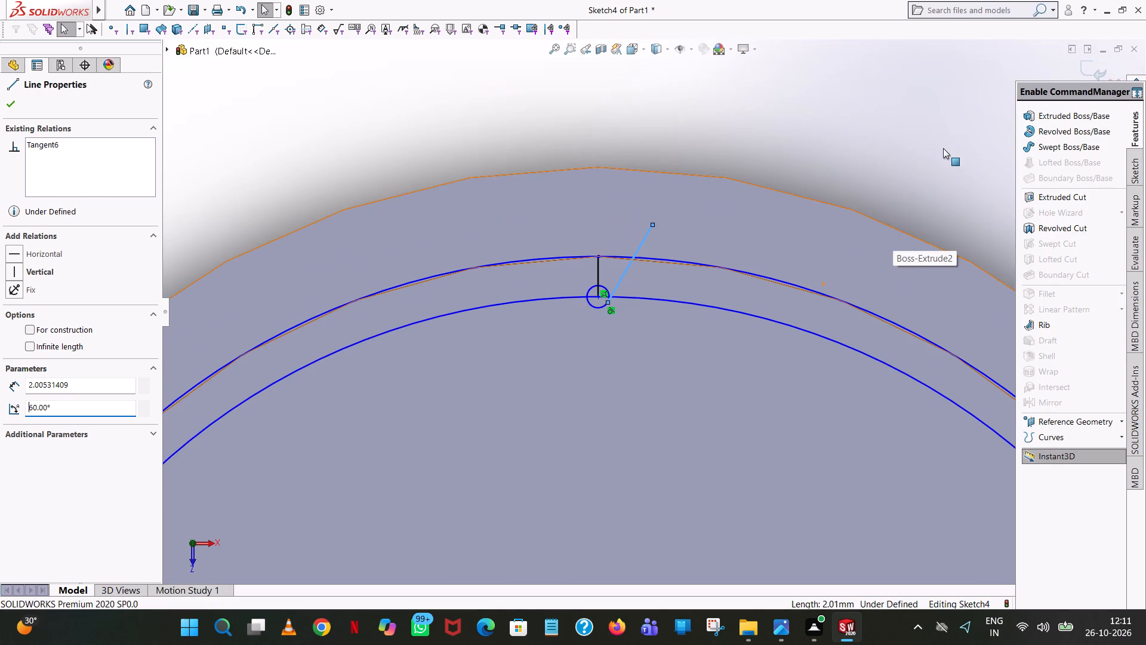
{"action": "left_click", "coordinate": [944, 136]}
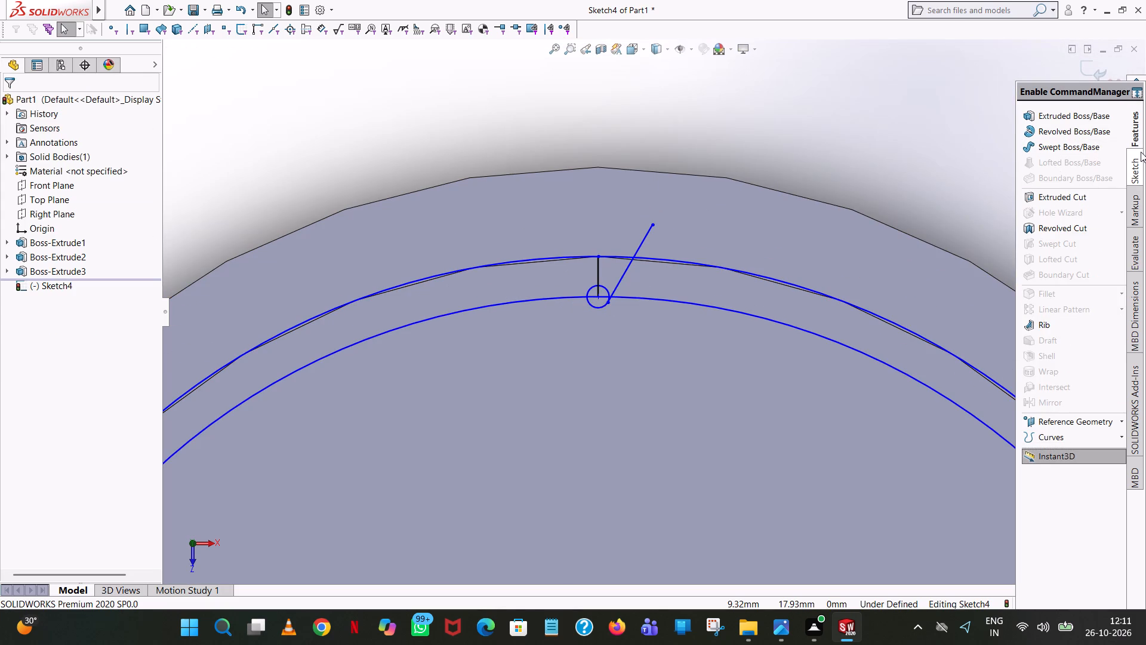
Draw a line about 1.81 mm long at 120°, tangent to the small circle's left side and extending past the outer circle.
{"action": "left_click", "coordinate": [1133, 161]}
{"action": "left_click", "coordinate": [1030, 148]}
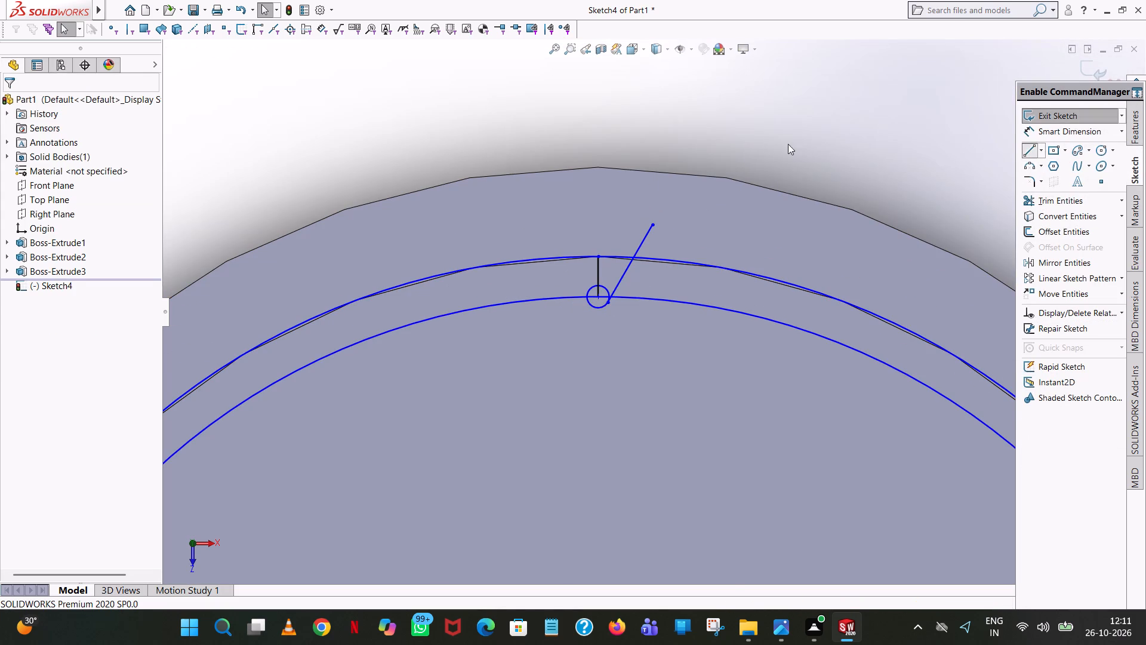
{"action": "scroll", "coordinate": [597, 305], "scroll_direction": "down", "scroll_amount": 6}
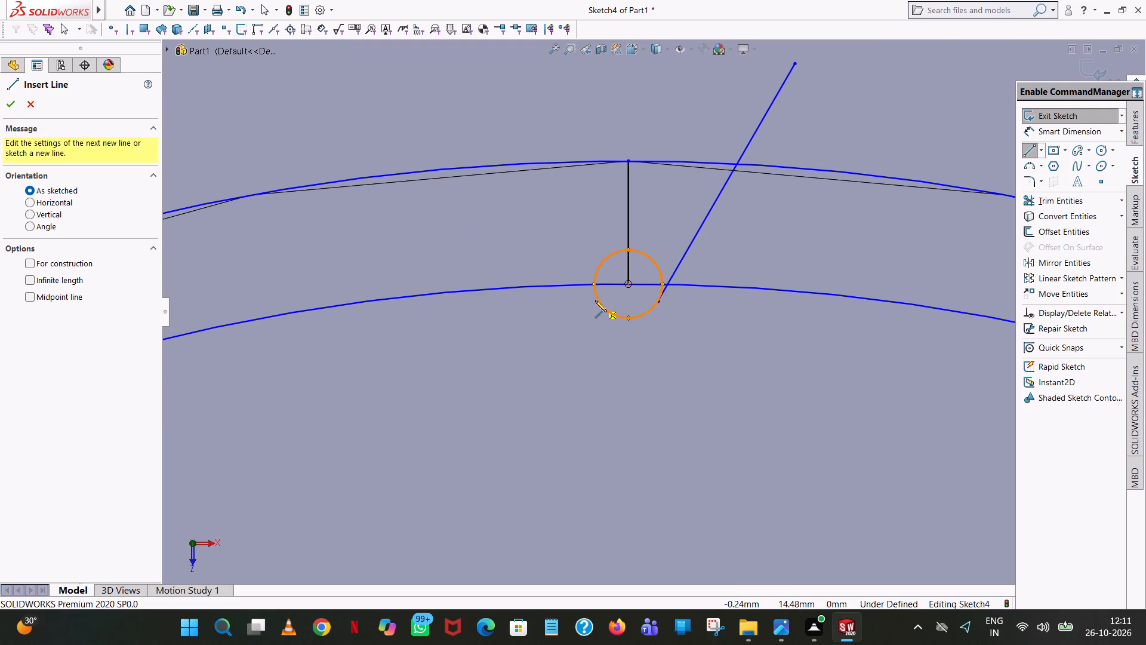
{"action": "left_click", "coordinate": [597, 300]}
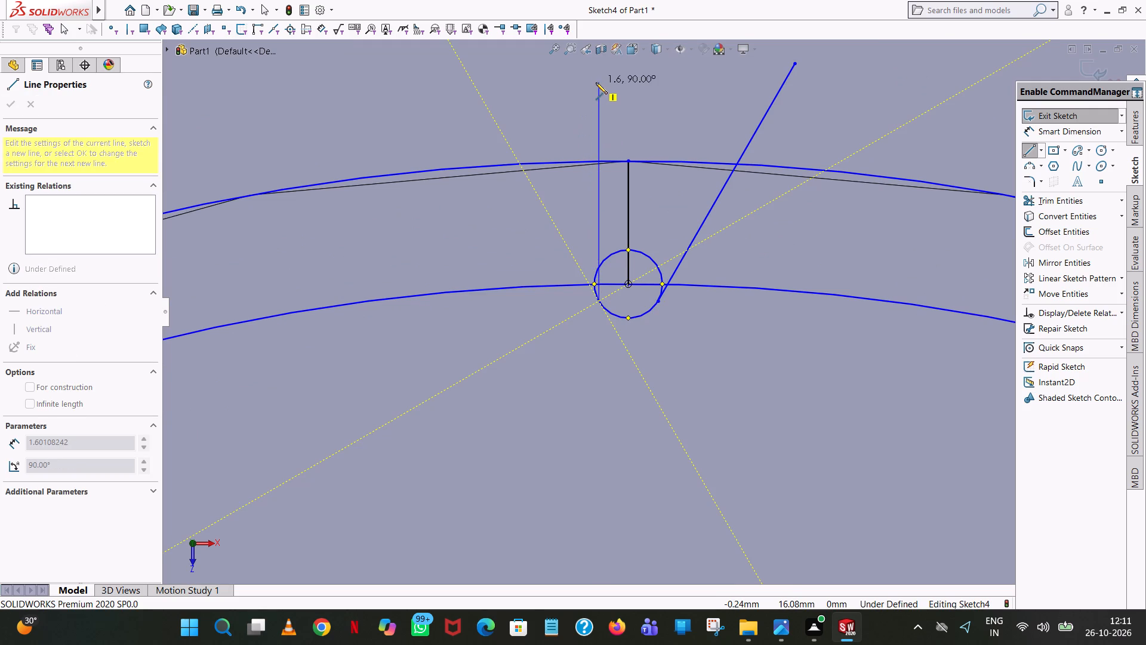
{"action": "left_click", "coordinate": [476, 87]}
{"action": "right_click", "coordinate": [476, 87]}
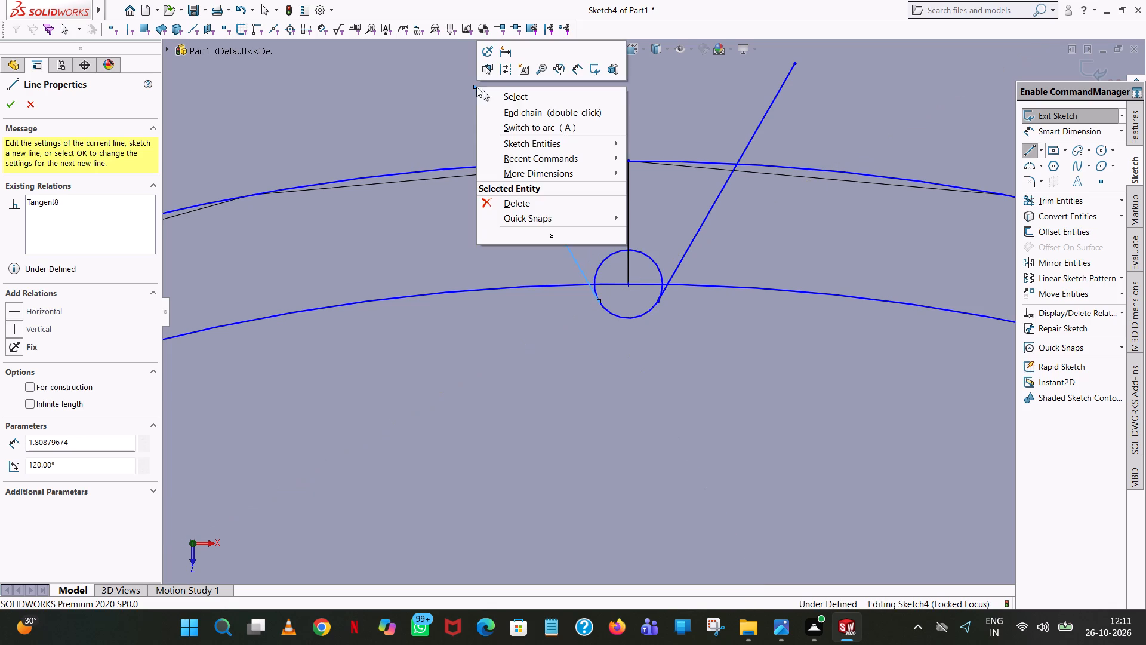
{"action": "left_click", "coordinate": [522, 98]}
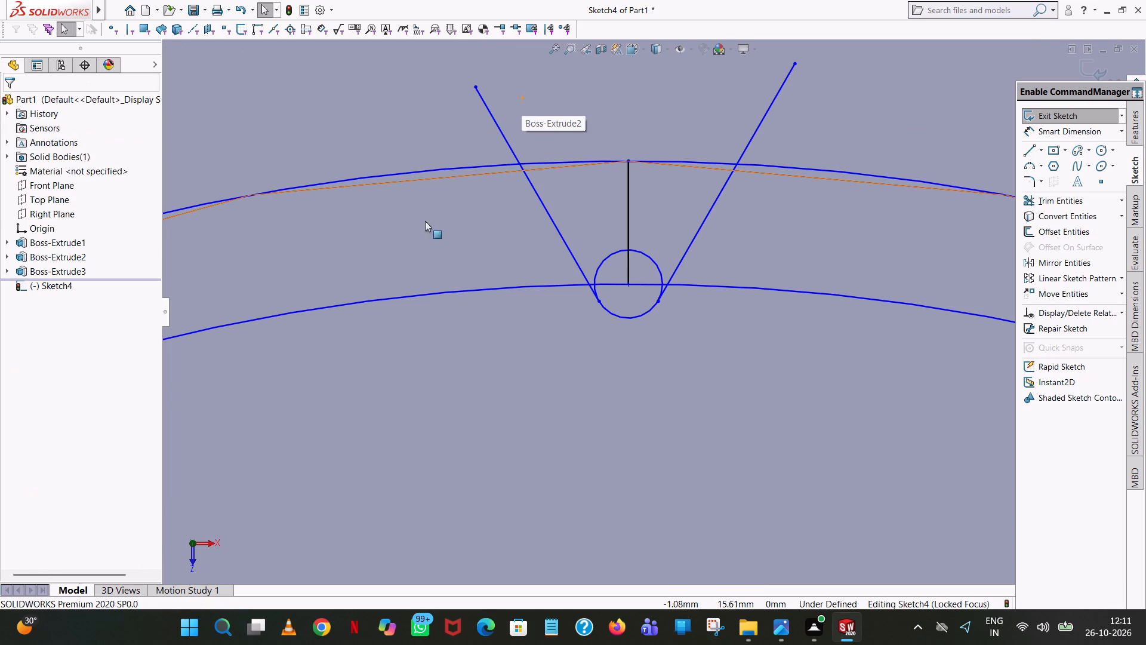
Trim the small circle to its lower arc, removing the inner circle's segment between the slanted lines and the vertical line.
{"action": "left_click", "coordinate": [1039, 193]}
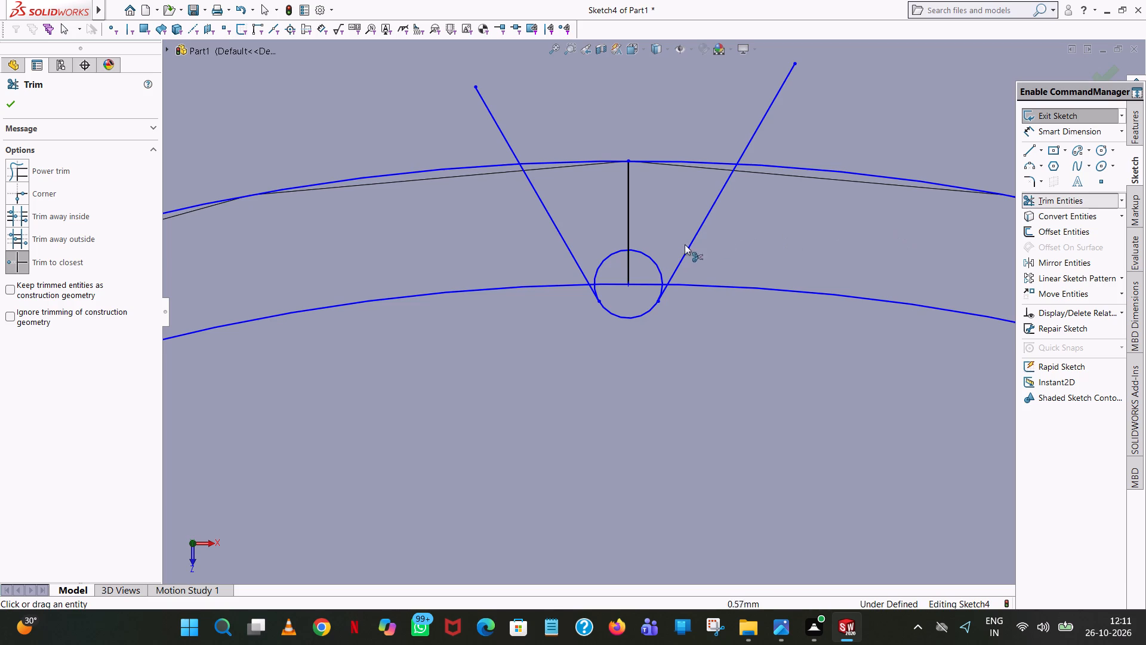
{"action": "left_click", "coordinate": [645, 253]}
{"action": "left_click", "coordinate": [609, 258]}
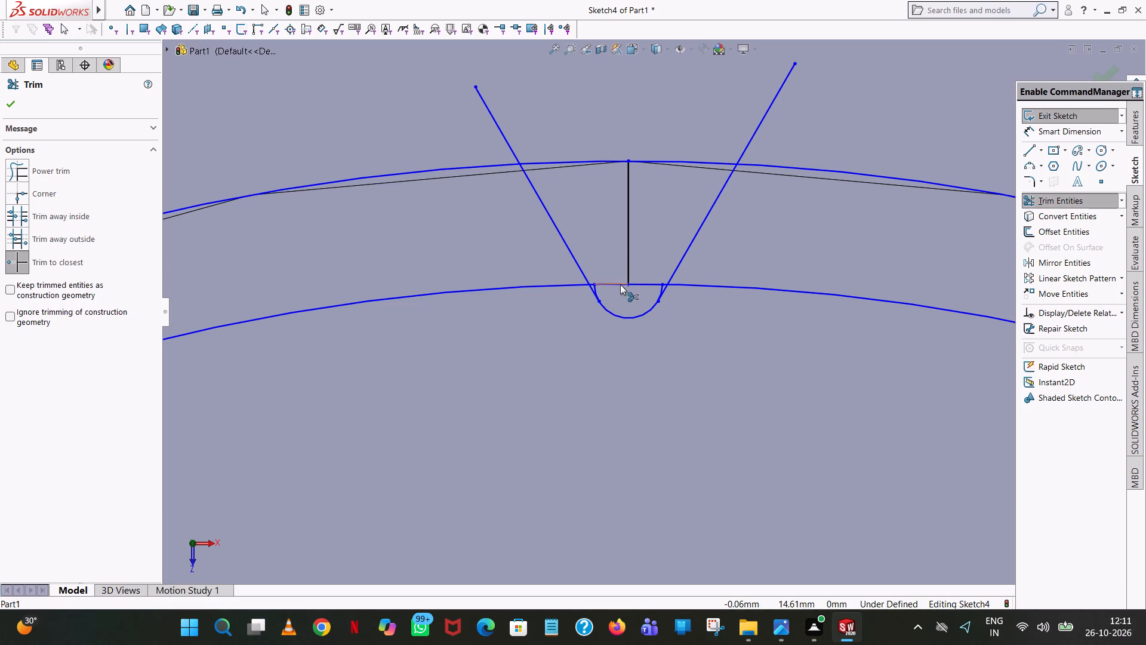
{"action": "left_click", "coordinate": [620, 284]}
{"action": "left_click", "coordinate": [651, 284]}
{"action": "scroll", "coordinate": [614, 287], "scroll_direction": "down", "scroll_amount": 4}
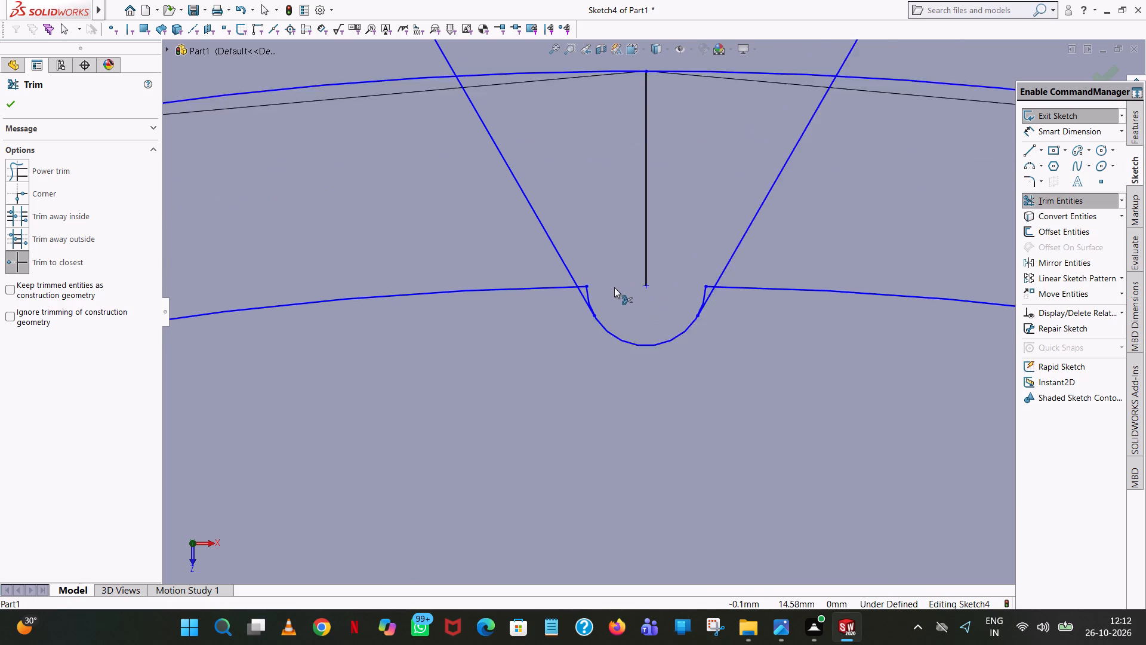
{"action": "left_click", "coordinate": [585, 293]}
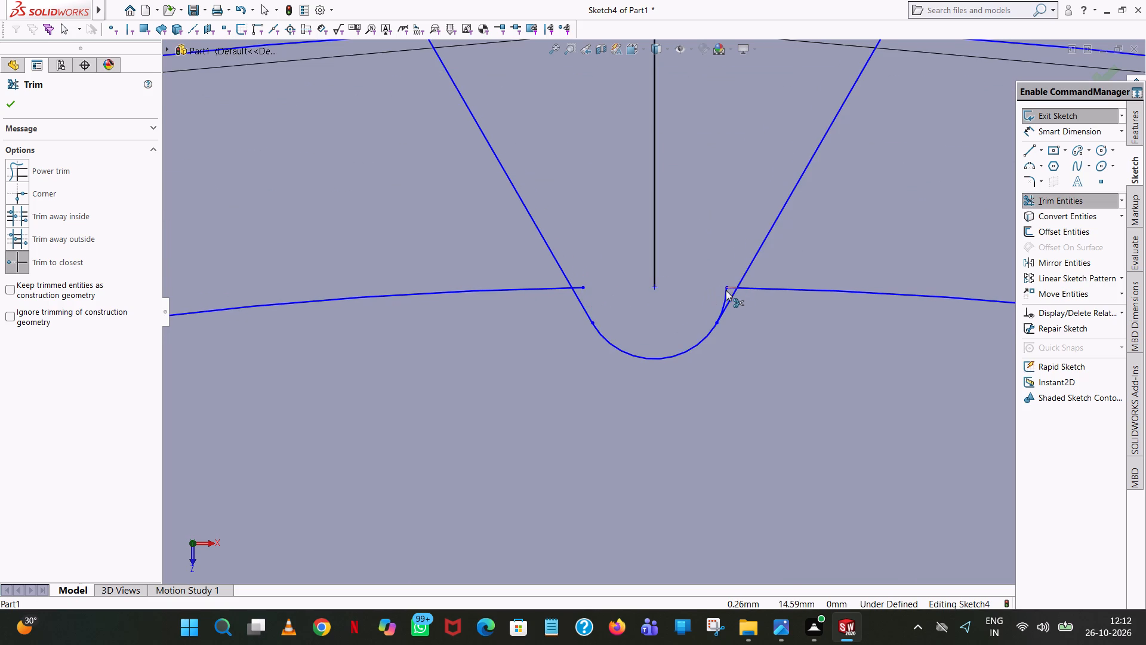
{"action": "left_click", "coordinate": [725, 291]}
{"action": "left_click", "coordinate": [728, 290]}
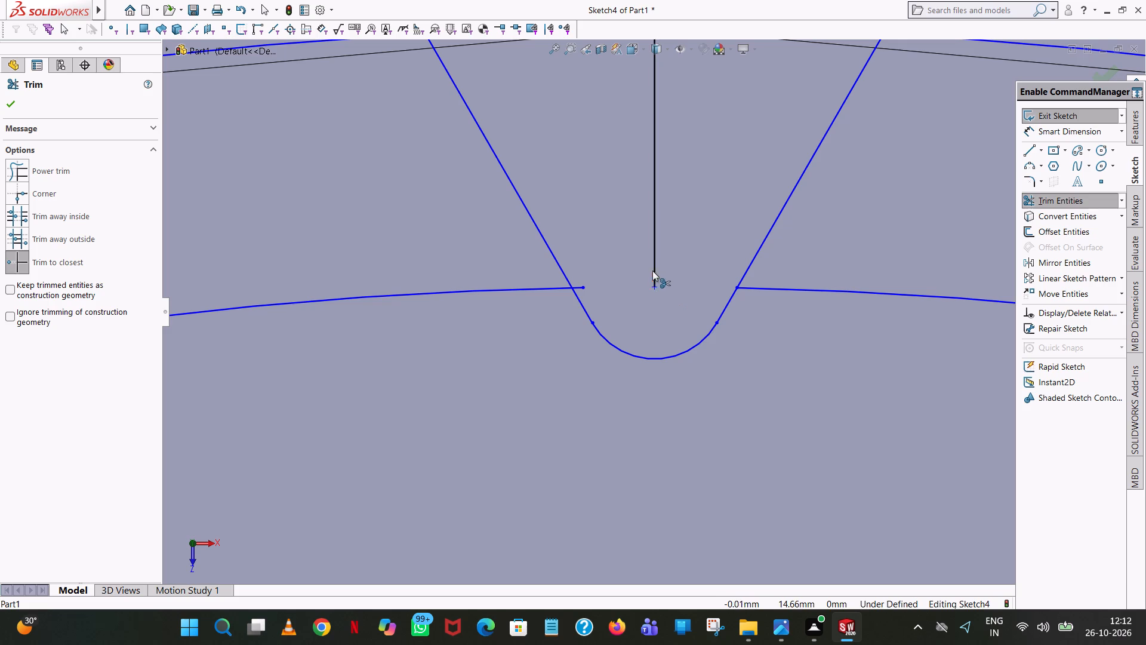
{"action": "left_click", "coordinate": [655, 266]}
{"action": "left_click", "coordinate": [583, 287]}
Trim the ends of both slanted lines that extend beyond the outer circle.
{"action": "scroll", "coordinate": [623, 262], "scroll_direction": "up", "scroll_amount": 6}
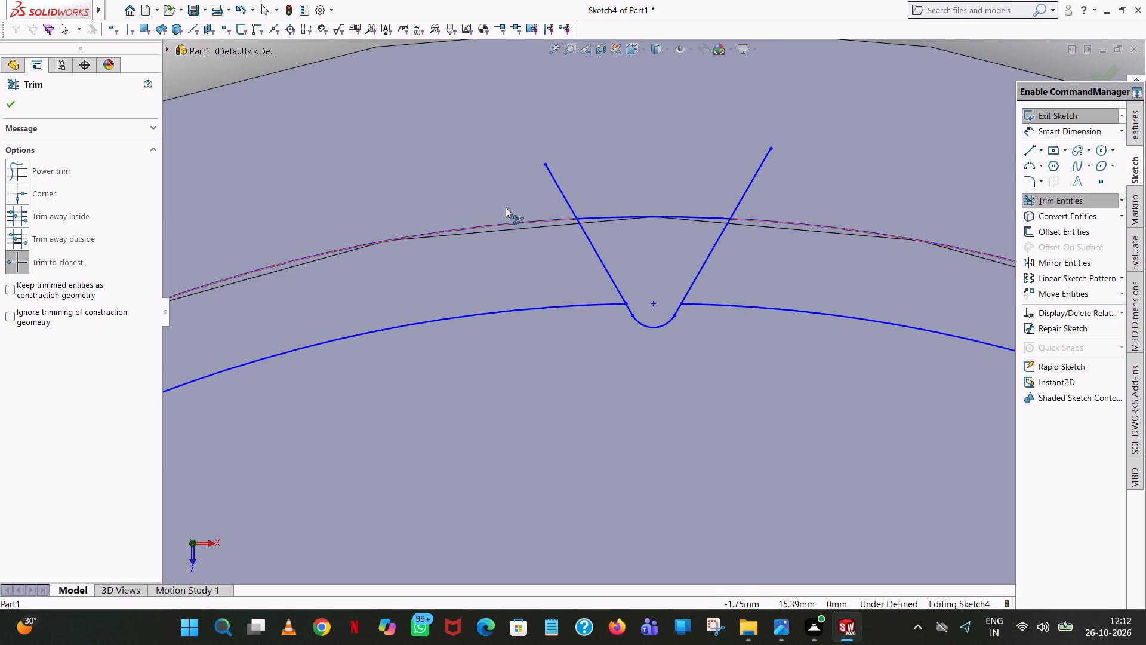
{"action": "left_click", "coordinate": [565, 190]}
{"action": "left_click", "coordinate": [565, 193]}
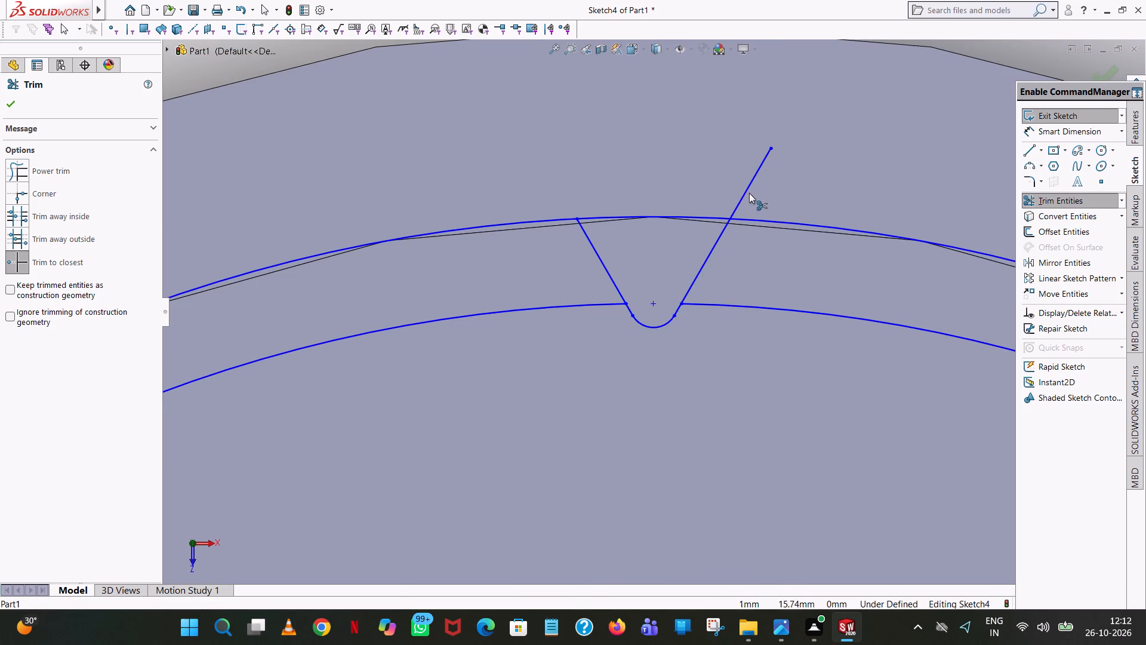
{"action": "left_click", "coordinate": [749, 185]}
Trim away the remaining arc of the inner 14.6 mm radius circle.
{"action": "scroll", "coordinate": [710, 278], "scroll_direction": "up", "scroll_amount": 5}
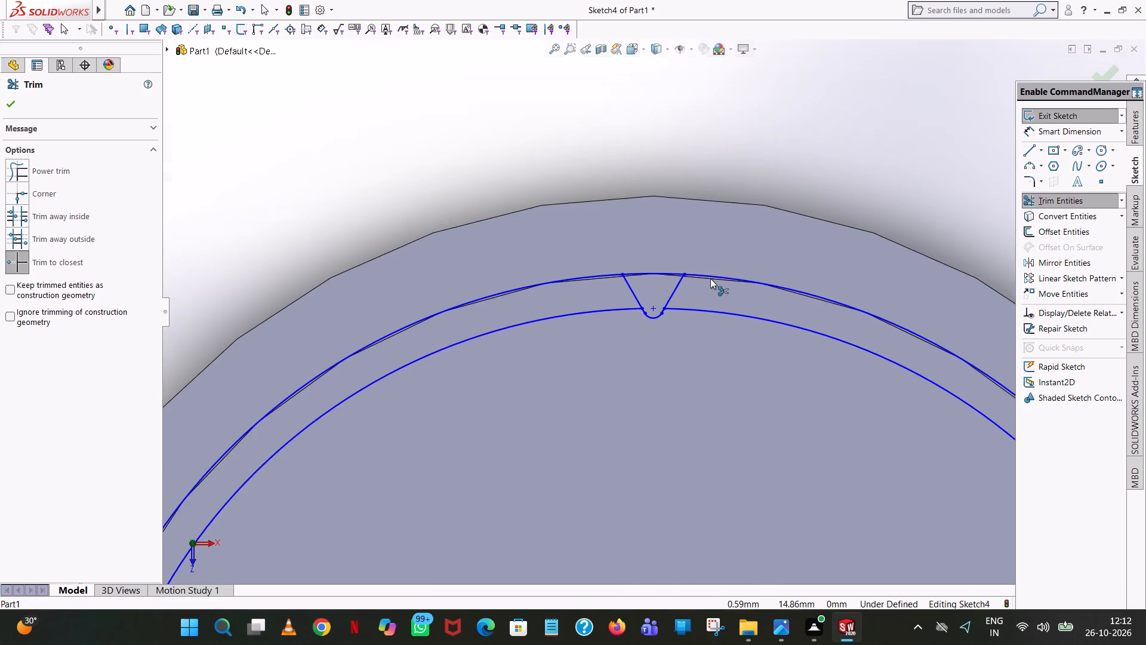
{"action": "scroll", "coordinate": [704, 307], "scroll_direction": "up", "scroll_amount": 5}
{"action": "scroll", "coordinate": [704, 307], "scroll_direction": "down", "scroll_amount": 3}
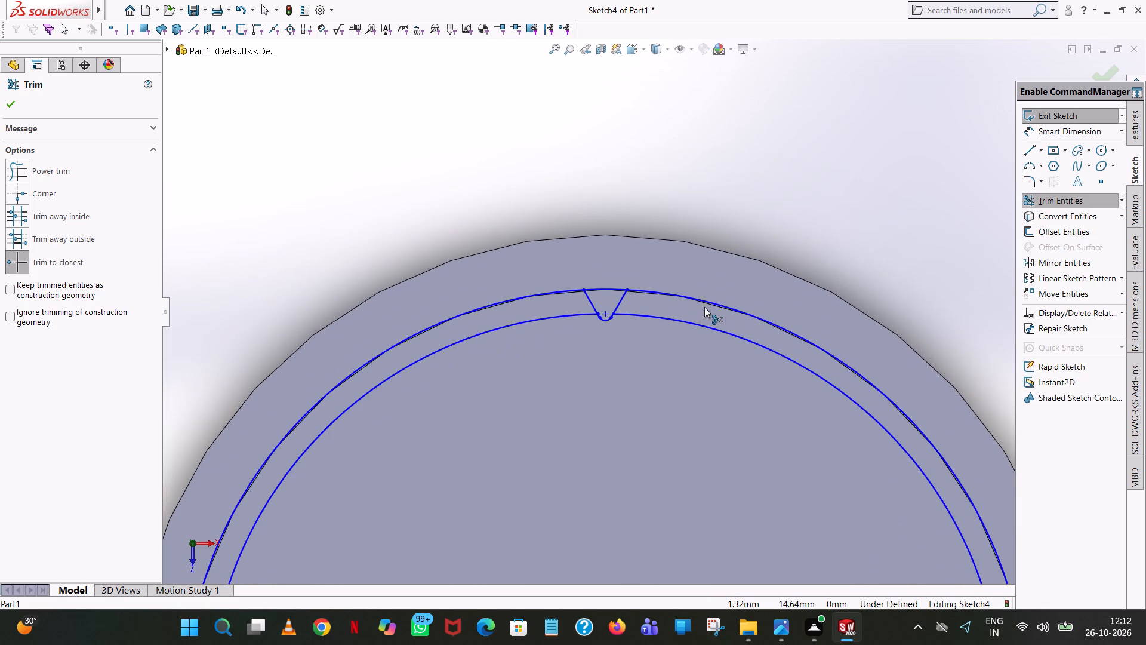
{"action": "scroll", "coordinate": [704, 307], "scroll_direction": "down", "scroll_amount": 2}
{"action": "scroll", "coordinate": [707, 306], "scroll_direction": "up", "scroll_amount": 6}
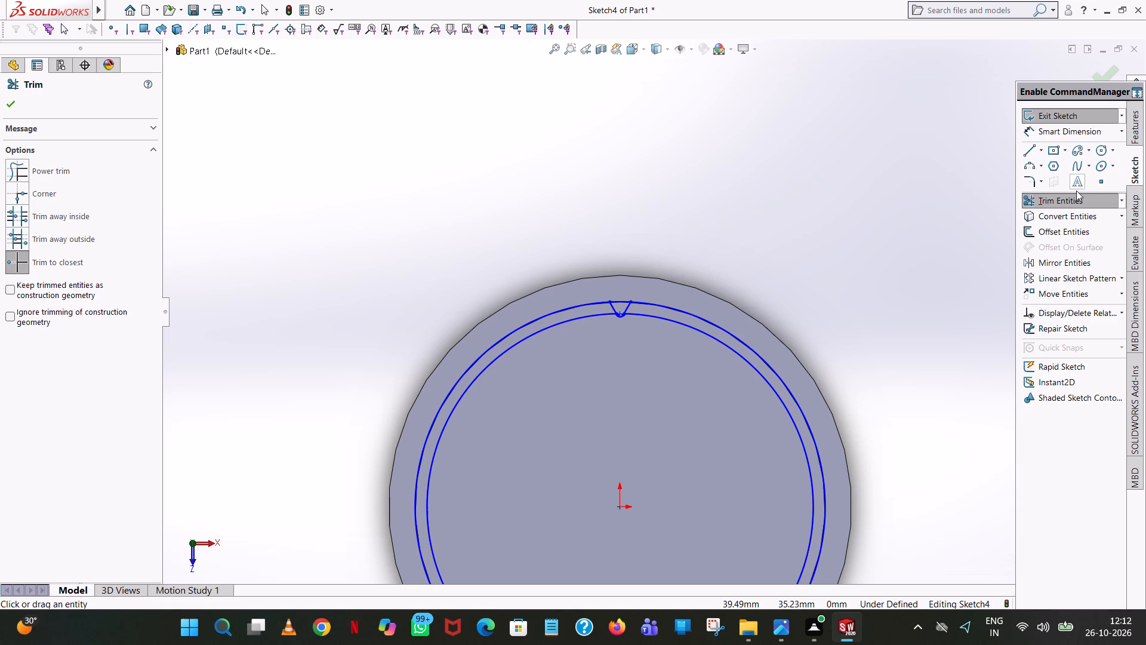
{"action": "left_click", "coordinate": [702, 333]}
{"action": "scroll", "coordinate": [663, 325], "scroll_direction": "down", "scroll_amount": 6}
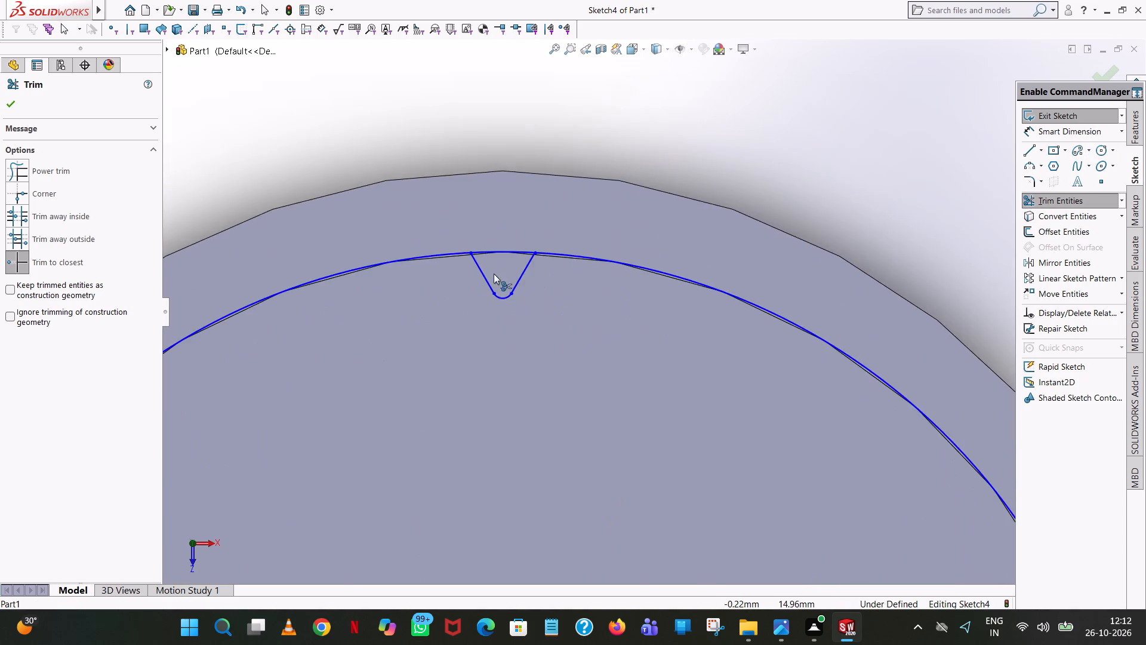
{"action": "scroll", "coordinate": [493, 274], "scroll_direction": "down", "scroll_amount": 6}
{"action": "scroll", "coordinate": [571, 259], "scroll_direction": "up", "scroll_amount": 7}
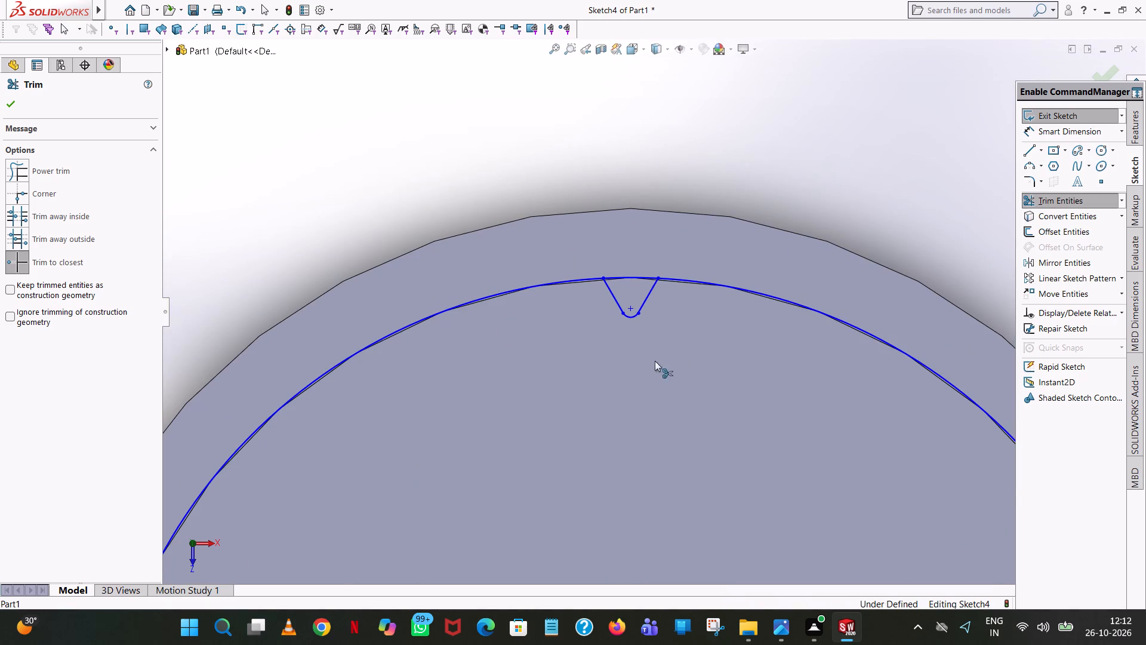
Trim away the rest of the outer circle outside the notch, keeping only its short arc between the slanted lines.
{"action": "left_click", "coordinate": [796, 302]}
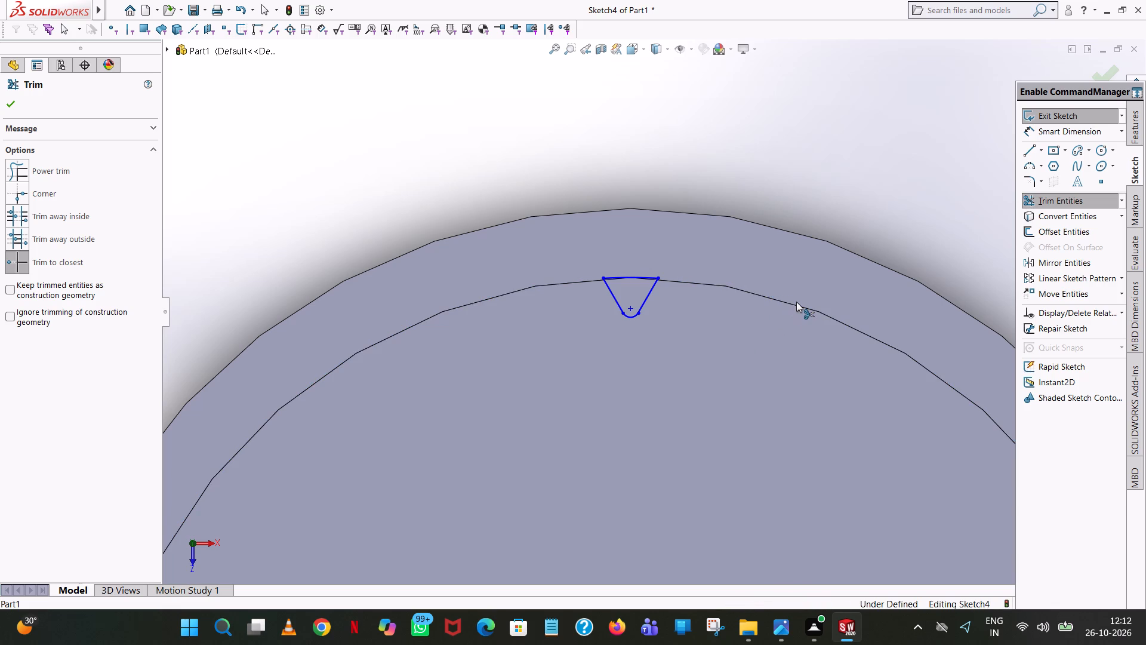
Cut-extrude the rounded V-notch profile to a blind depth of 17 mm down the side of the end cylinder.
{"action": "scroll", "coordinate": [796, 302], "scroll_direction": "up", "scroll_amount": 7}
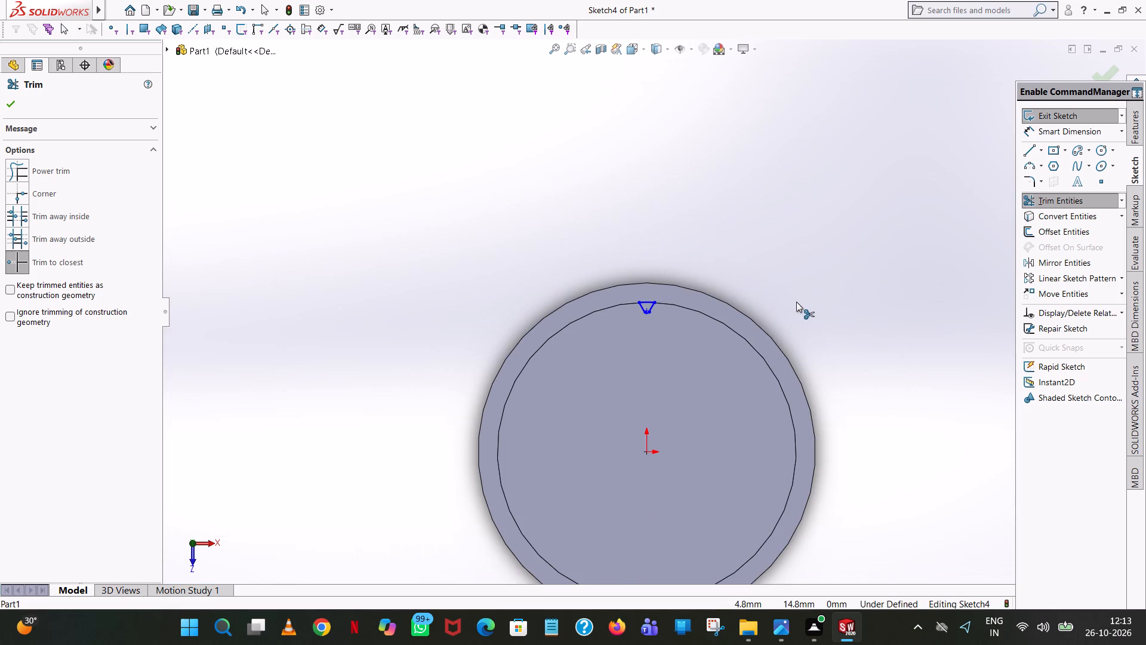
{"action": "middle_click_drag", "start_coordinate": [794, 306], "coordinate": [888, 141]}
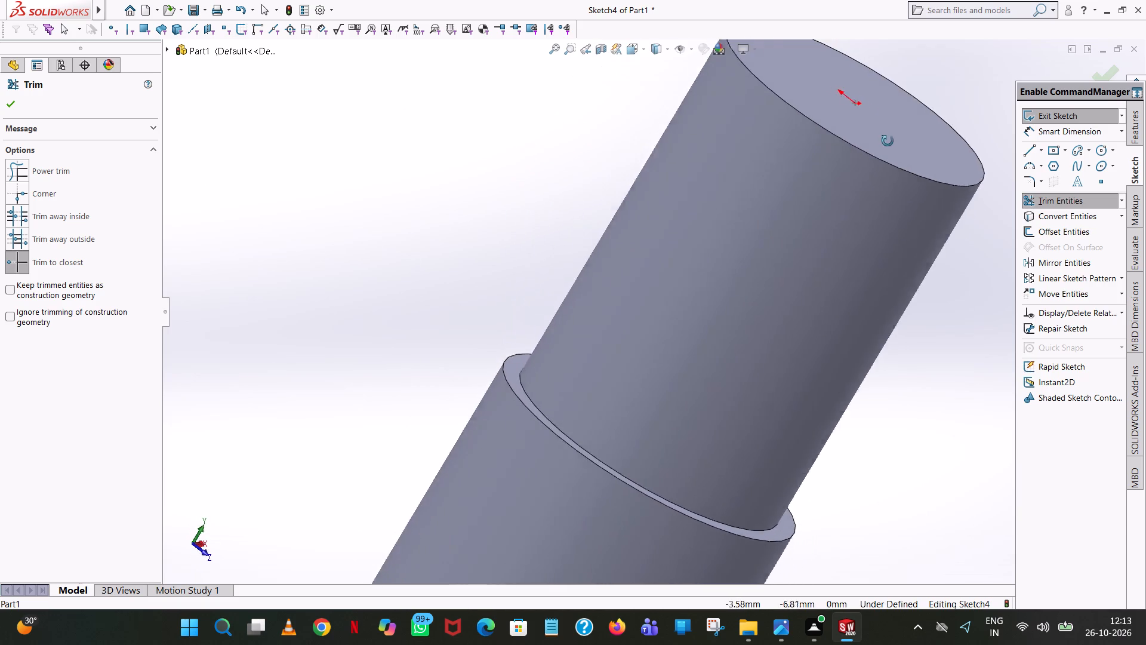
{"action": "middle_click_drag", "start_coordinate": [888, 141], "coordinate": [900, 295]}
{"action": "left_click", "coordinate": [1138, 123]}
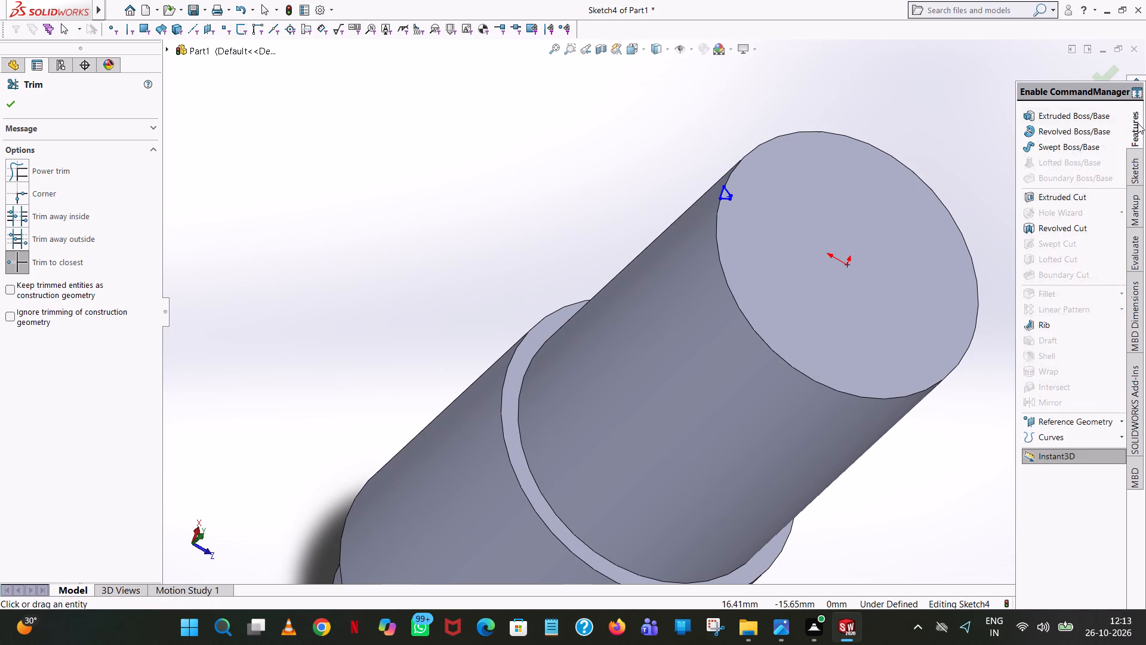
{"action": "left_click", "coordinate": [1052, 196]}
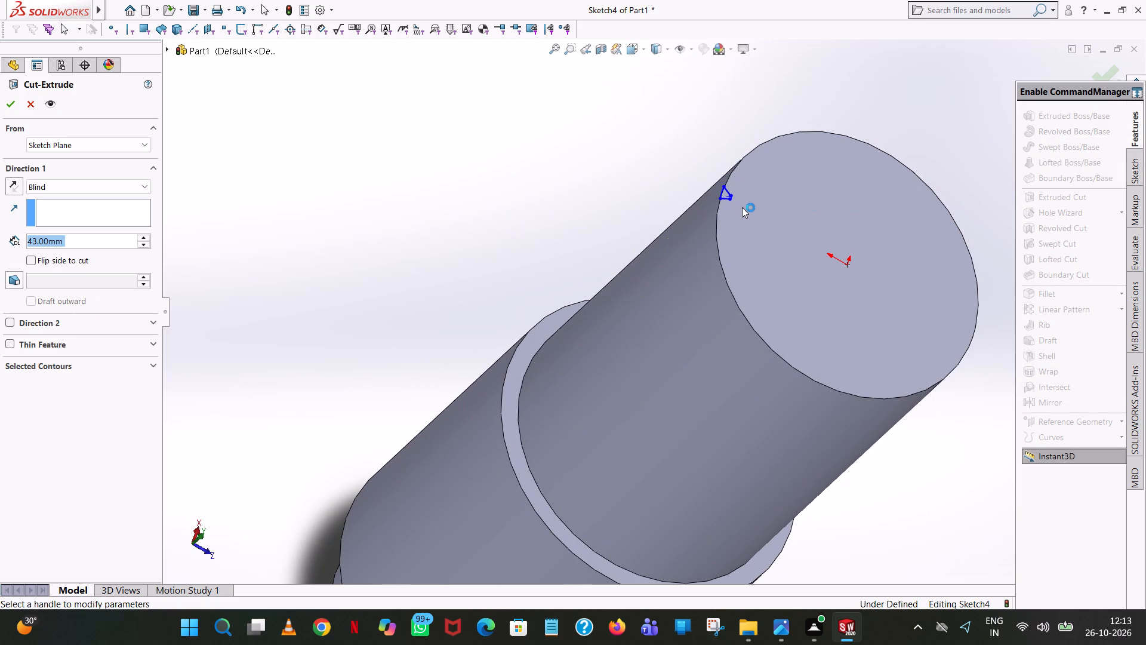
{"action": "scroll", "coordinate": [742, 207], "scroll_direction": "down", "scroll_amount": 2}
{"action": "scroll", "coordinate": [743, 207], "scroll_direction": "up", "scroll_amount": 3}
{"action": "scroll", "coordinate": [689, 315], "scroll_direction": "up", "scroll_amount": 1}
{"action": "middle_click_drag", "start_coordinate": [689, 315], "coordinate": [708, 377]}
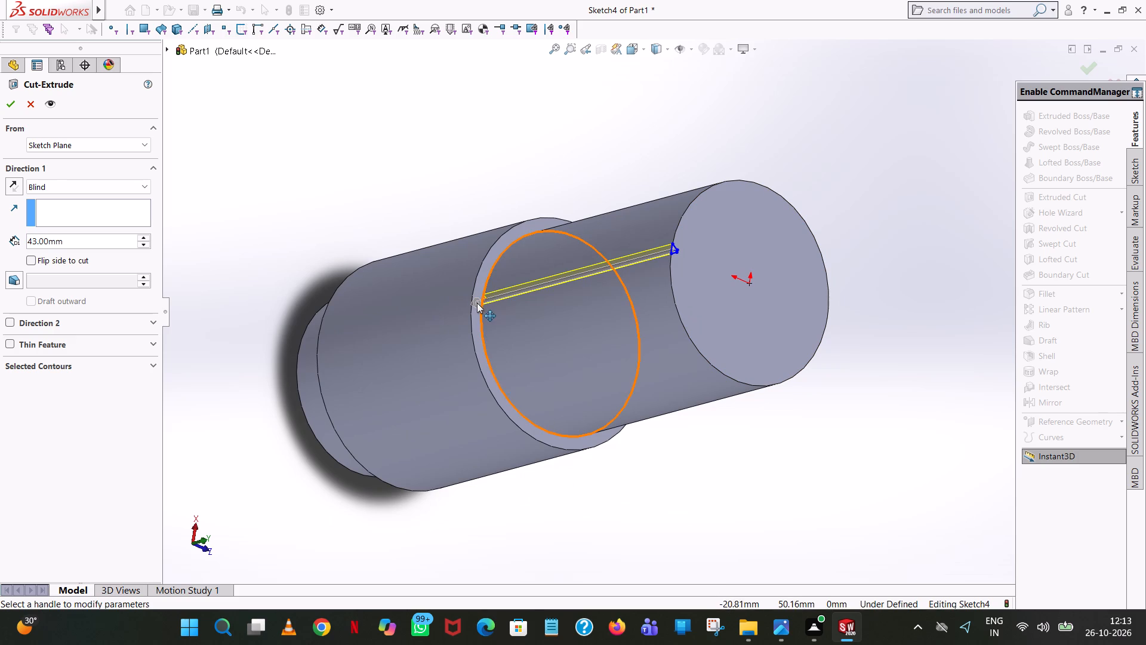
{"action": "scroll", "coordinate": [474, 301], "scroll_direction": "down", "scroll_amount": 5}
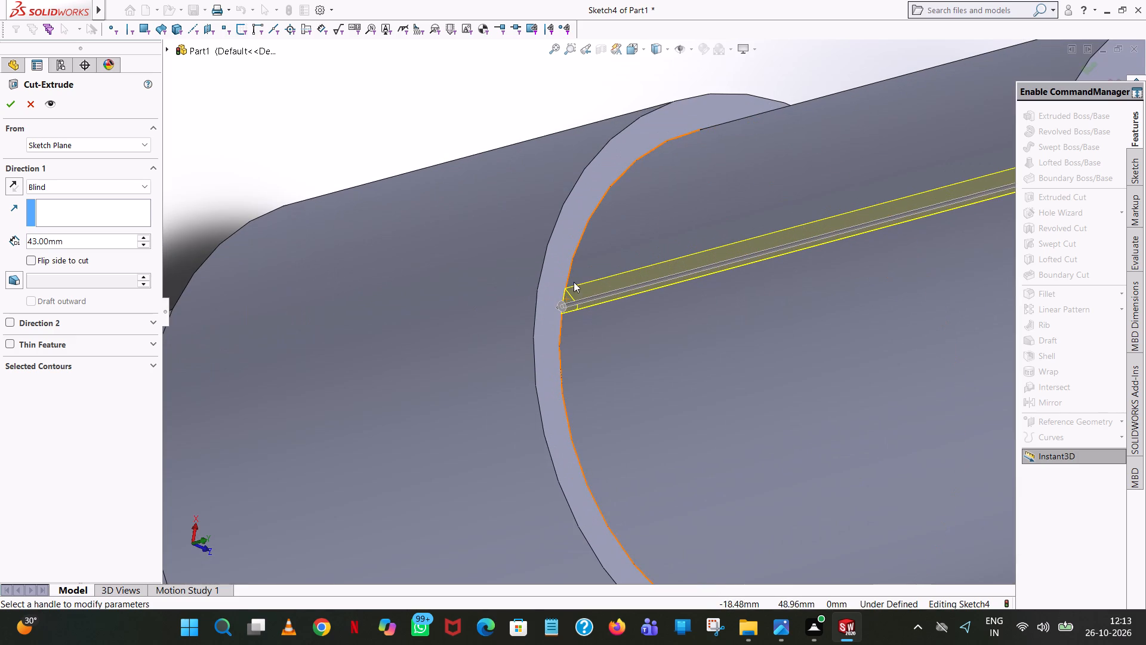
{"action": "left_click_drag", "start_coordinate": [560, 307], "coordinate": [878, 181]}
{"action": "scroll", "coordinate": [872, 195], "scroll_direction": "up", "scroll_amount": 2}
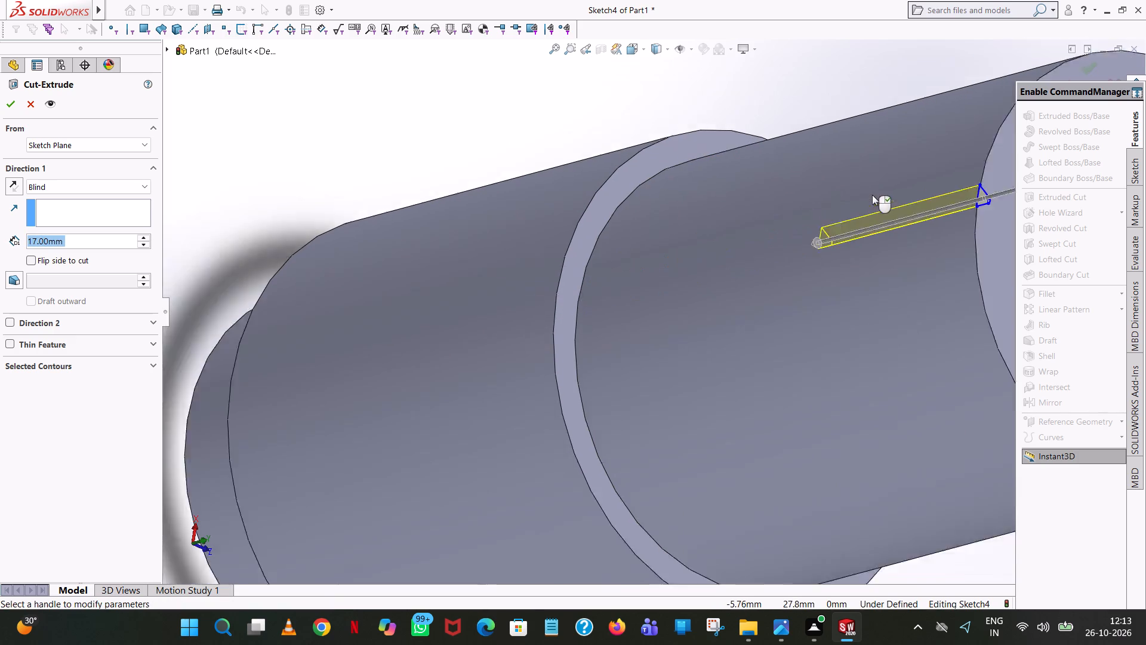
{"action": "scroll", "coordinate": [872, 195], "scroll_direction": "up", "scroll_amount": 5}
{"action": "scroll", "coordinate": [802, 286], "scroll_direction": "up", "scroll_amount": 2}
{"action": "middle_click_drag", "start_coordinate": [802, 286], "coordinate": [919, 245]}
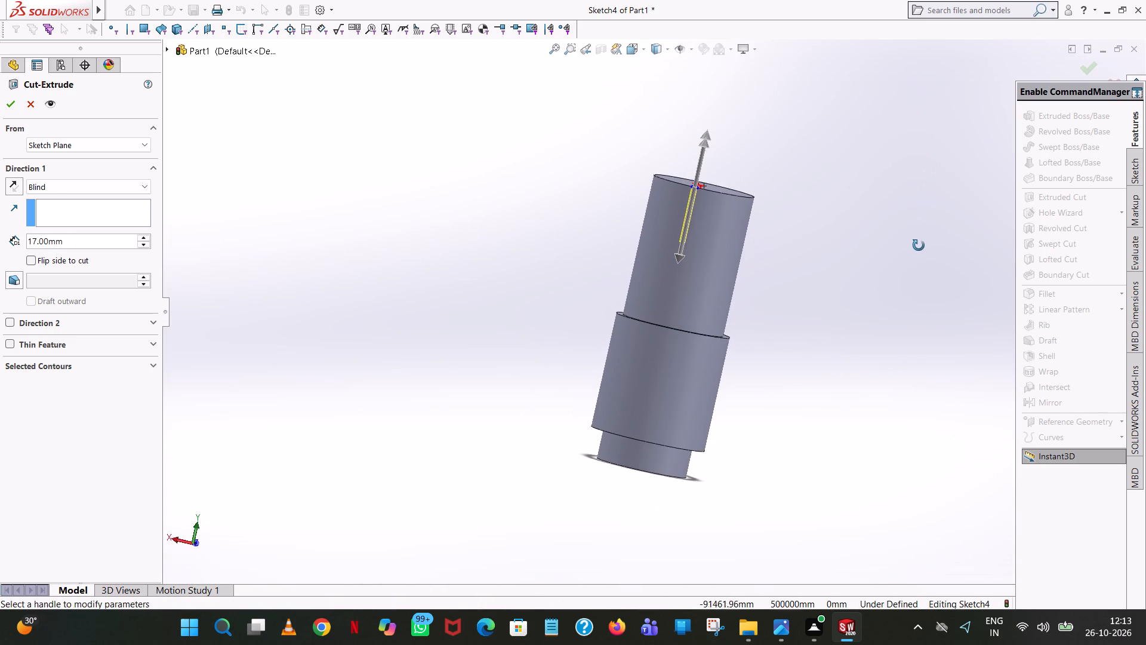
{"action": "middle_click_drag", "start_coordinate": [919, 245], "coordinate": [919, 253]}
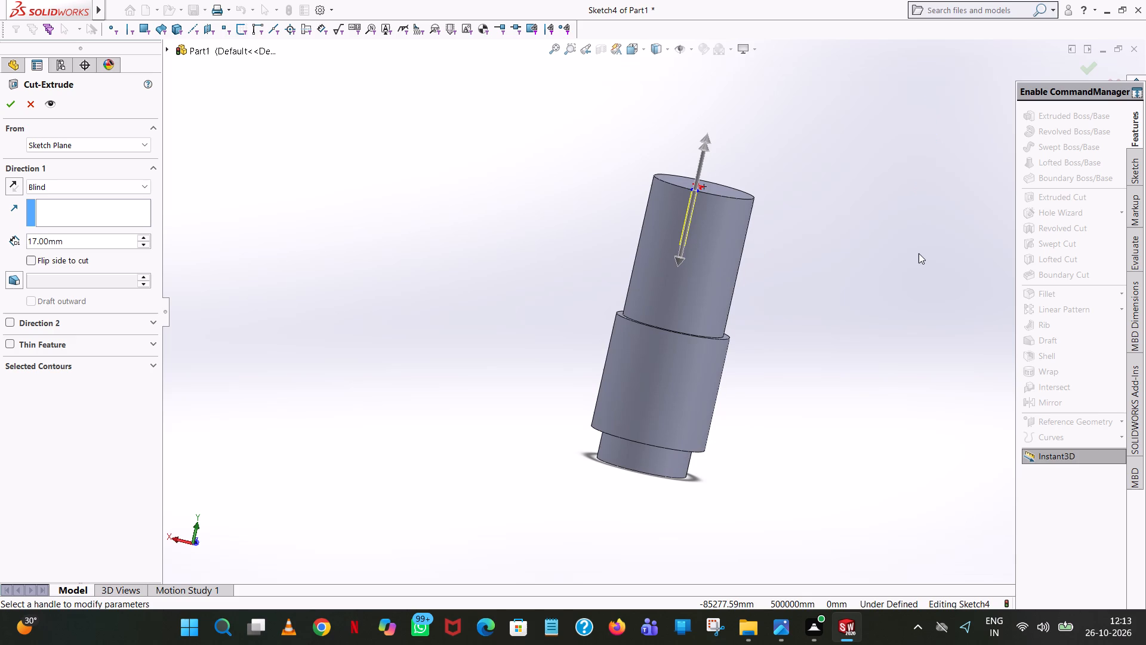
{"action": "left_click", "coordinate": [4, 105]}
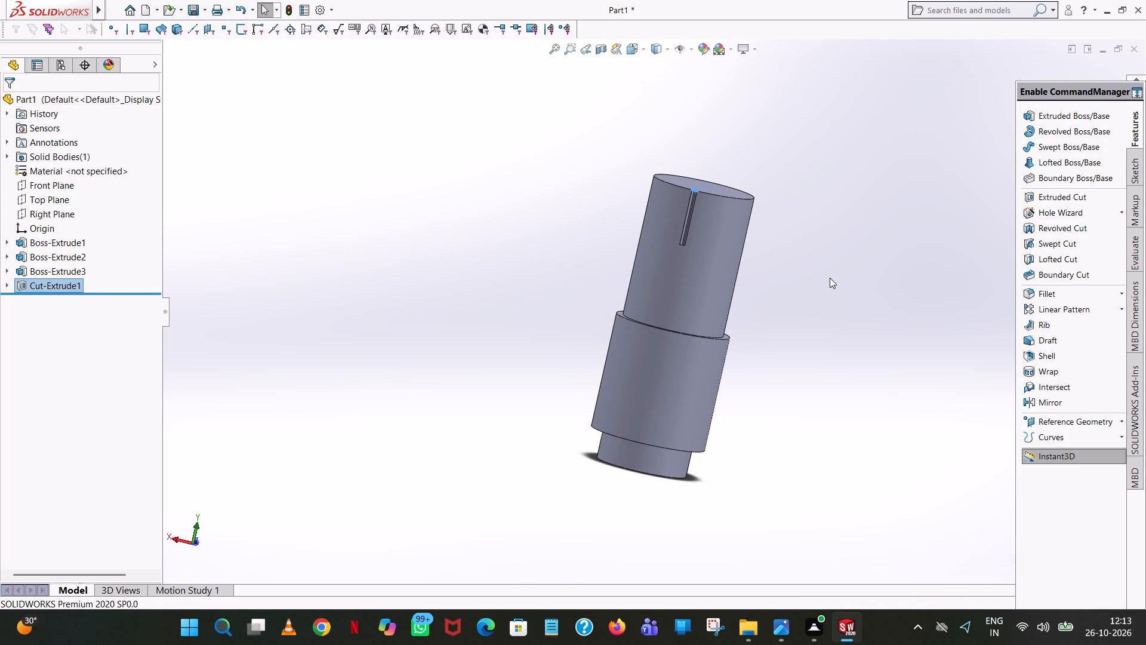
{"action": "left_click", "coordinate": [830, 278]}
Examine the V-groove's rounded bottom, its opening at the cylinder's end face and its closed end from several angles.
{"action": "scroll", "coordinate": [700, 232], "scroll_direction": "down", "scroll_amount": 7}
{"action": "middle_click_drag", "start_coordinate": [700, 232], "coordinate": [694, 320]}
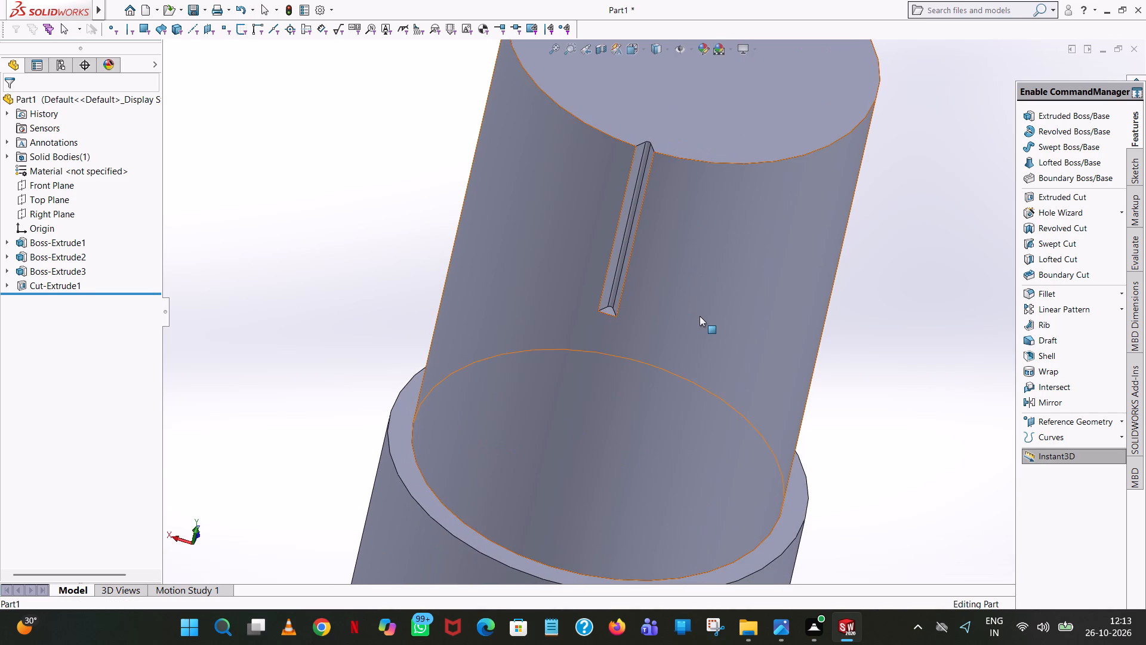
{"action": "scroll", "coordinate": [627, 318], "scroll_direction": "up", "scroll_amount": 1}
{"action": "scroll", "coordinate": [627, 318], "scroll_direction": "down", "scroll_amount": 1}
{"action": "middle_click_drag", "start_coordinate": [627, 318], "coordinate": [637, 228]}
{"action": "scroll", "coordinate": [625, 284], "scroll_direction": "up", "scroll_amount": 1}
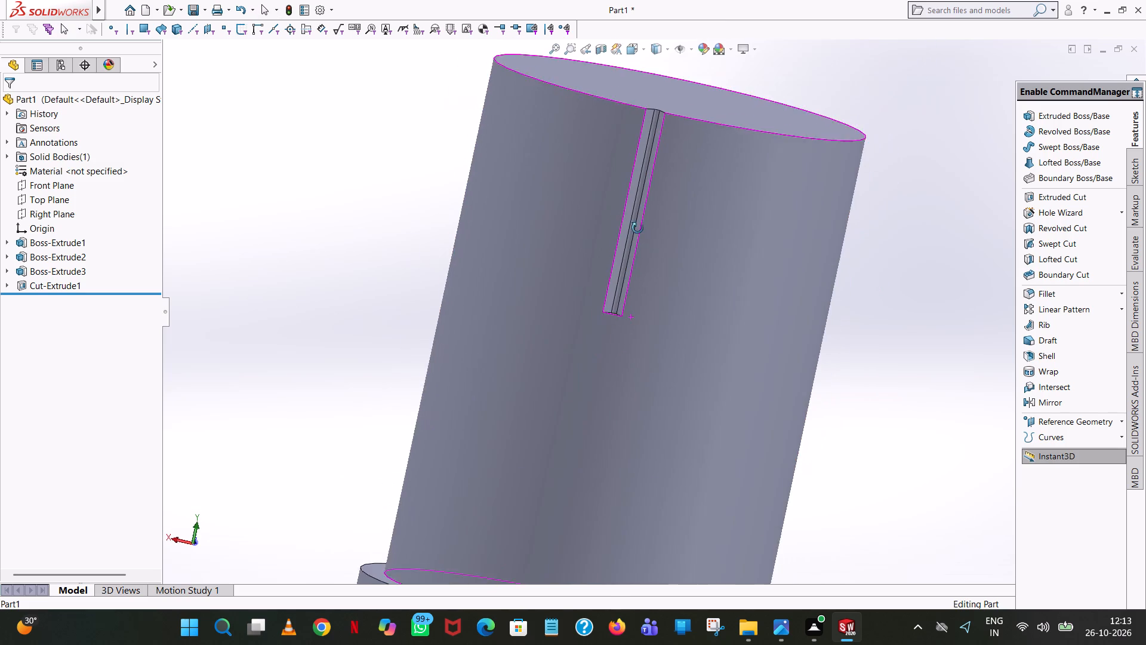
{"action": "middle_click_drag", "start_coordinate": [637, 228], "coordinate": [655, 248]}
{"action": "scroll", "coordinate": [655, 221], "scroll_direction": "up", "scroll_amount": 1}
{"action": "scroll", "coordinate": [629, 283], "scroll_direction": "down", "scroll_amount": 5}
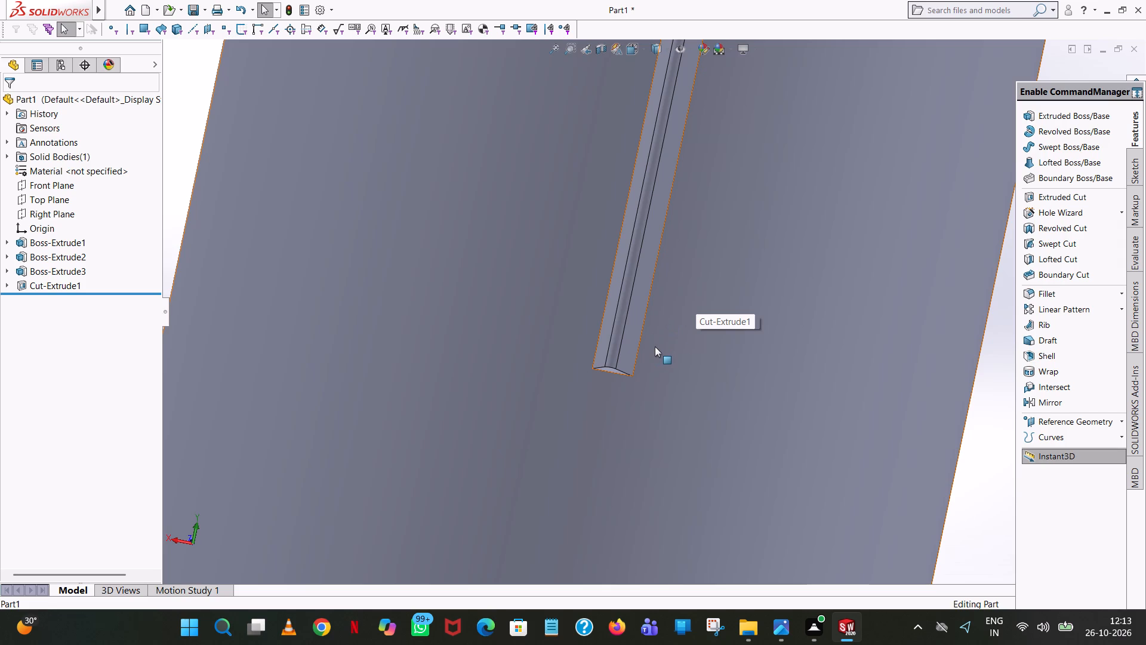
{"action": "middle_click_drag", "start_coordinate": [646, 270], "coordinate": [609, 264]}
{"action": "scroll", "coordinate": [646, 270], "scroll_direction": "up", "scroll_amount": 1}
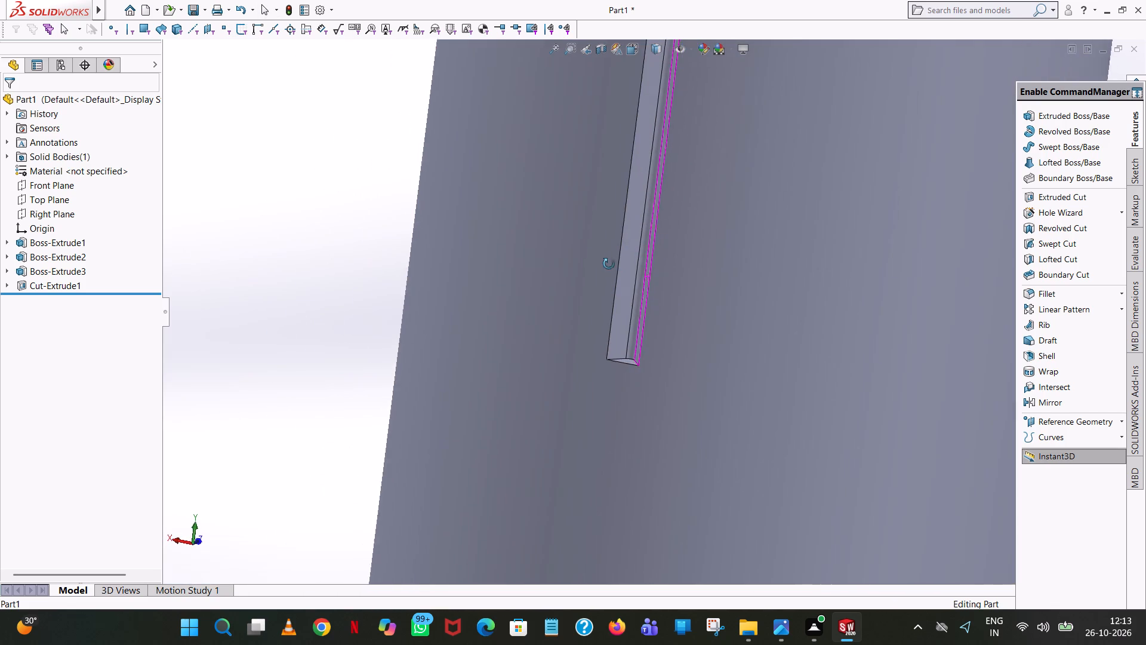
{"action": "middle_click_drag", "start_coordinate": [609, 264], "coordinate": [565, 236]}
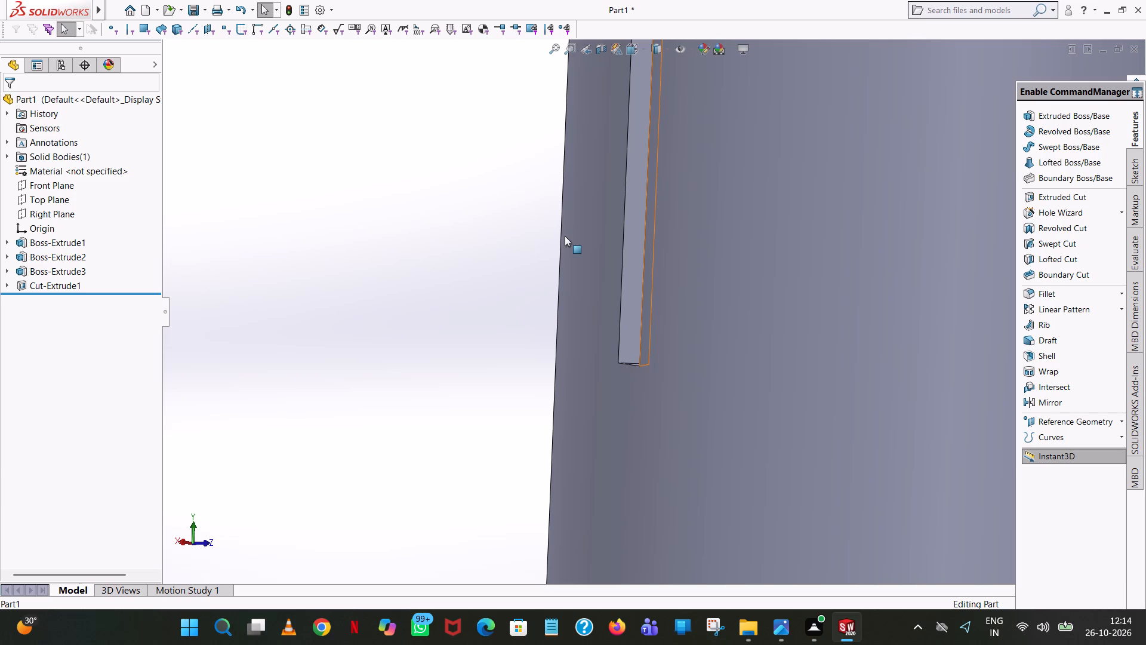
{"action": "scroll", "coordinate": [652, 216], "scroll_direction": "up", "scroll_amount": 6}
{"action": "middle_click_drag", "start_coordinate": [646, 221], "coordinate": [663, 327]}
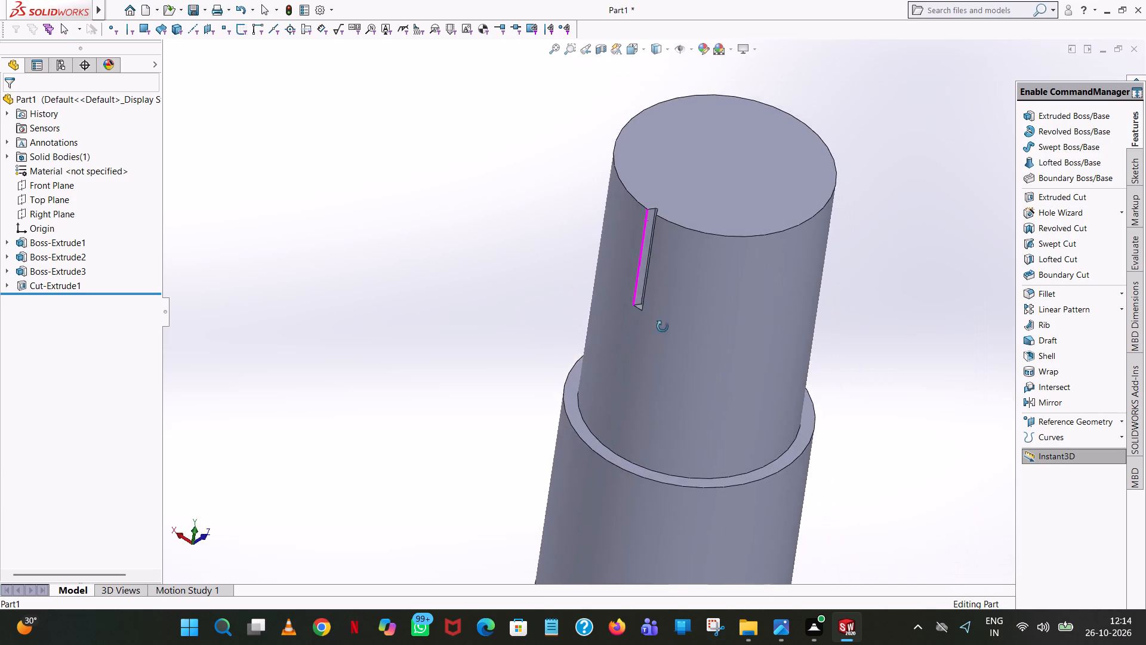
{"action": "middle_click_drag", "start_coordinate": [663, 327], "coordinate": [630, 302]}
{"action": "scroll", "coordinate": [630, 302], "scroll_direction": "up", "scroll_amount": 1}
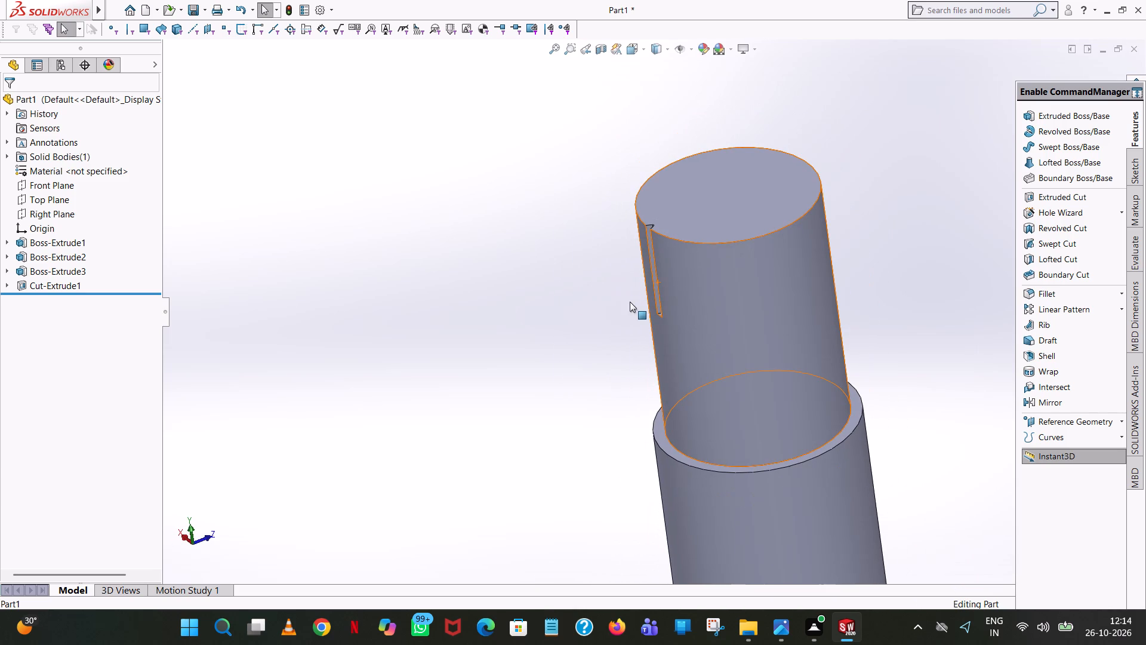
{"action": "scroll", "coordinate": [649, 244], "scroll_direction": "down", "scroll_amount": 8}
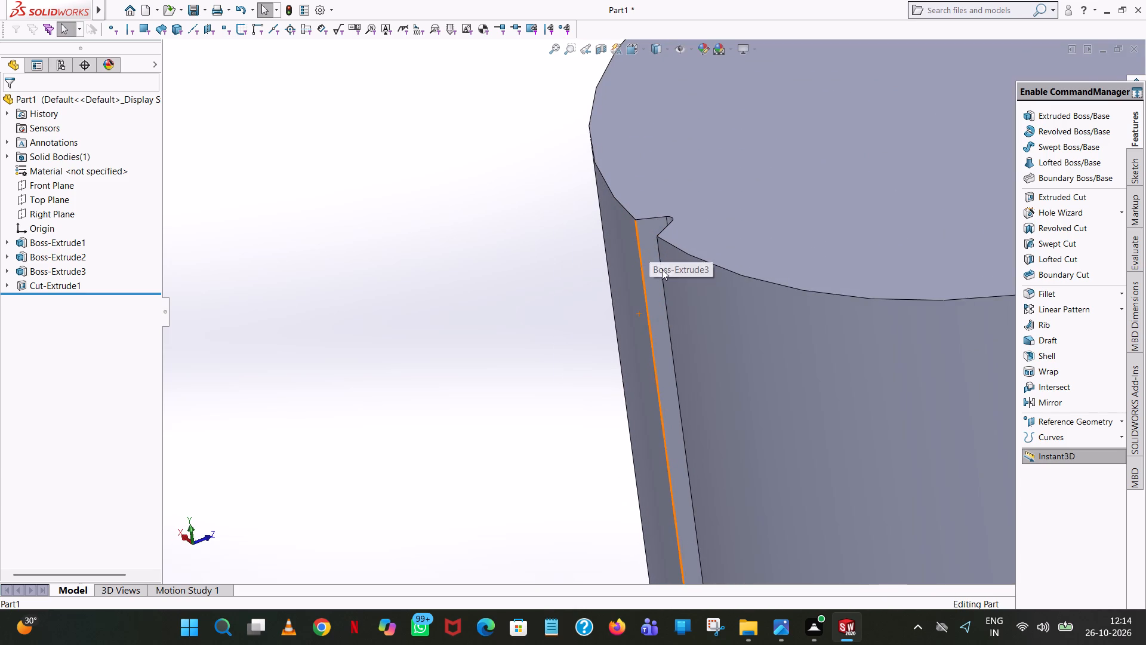
{"action": "middle_click_drag", "start_coordinate": [663, 272], "coordinate": [738, 259]}
{"action": "middle_click_drag", "start_coordinate": [736, 282], "coordinate": [808, 223]}
{"action": "scroll", "coordinate": [815, 227], "scroll_direction": "up", "scroll_amount": 2}
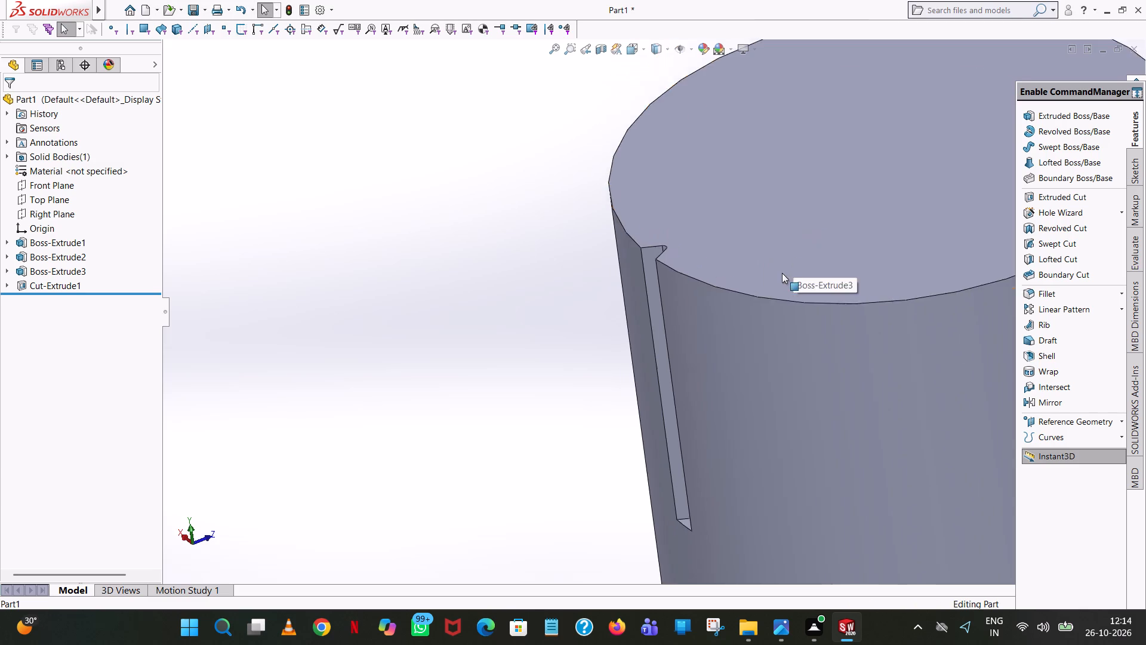
{"action": "scroll", "coordinate": [782, 273], "scroll_direction": "up", "scroll_amount": 1}
{"action": "middle_click_drag", "start_coordinate": [825, 255], "coordinate": [870, 205]}
{"action": "scroll", "coordinate": [691, 337], "scroll_direction": "down", "scroll_amount": 3}
{"action": "scroll", "coordinate": [695, 333], "scroll_direction": "up", "scroll_amount": 6}
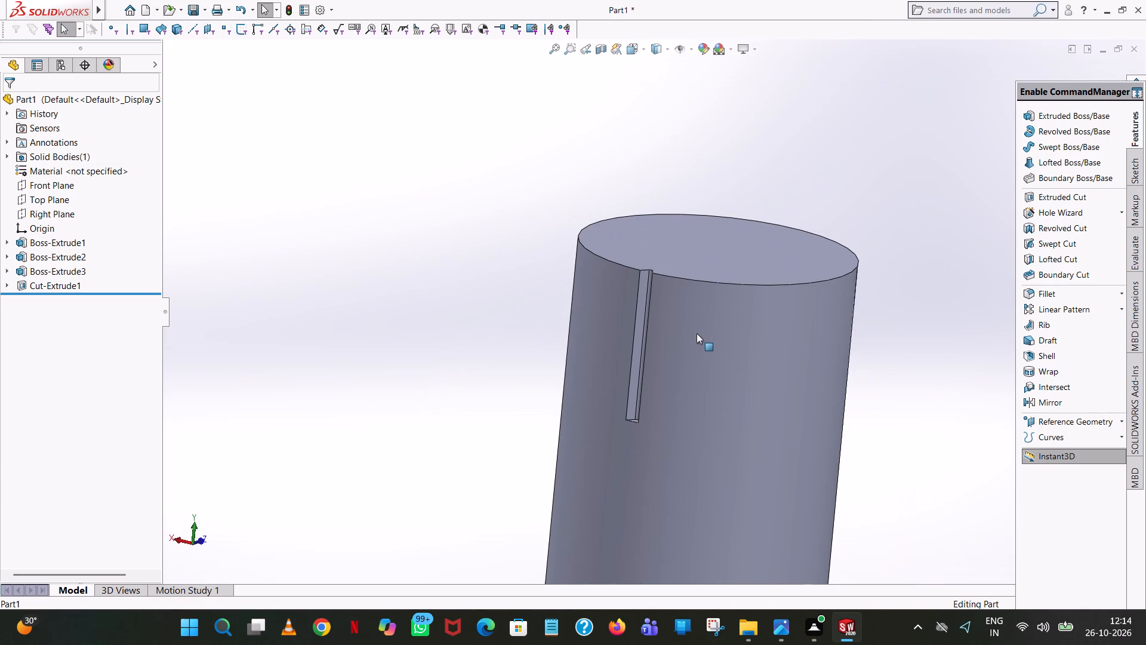
{"action": "scroll", "coordinate": [651, 385], "scroll_direction": "down", "scroll_amount": 3}
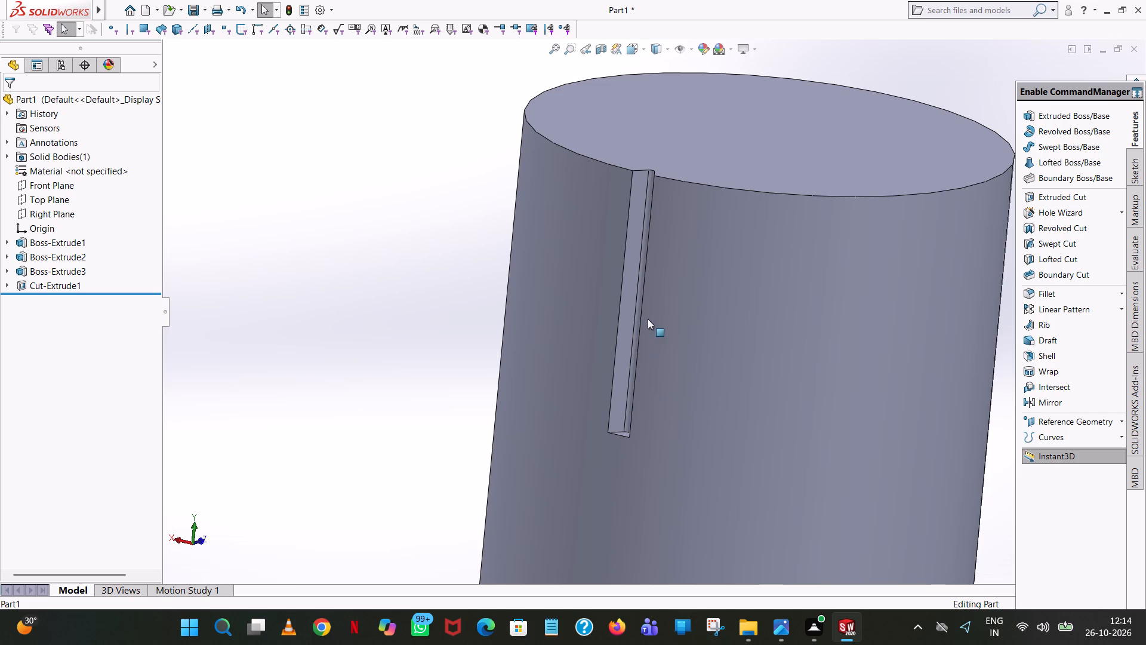
{"action": "middle_click_drag", "start_coordinate": [647, 231], "coordinate": [655, 339]}
{"action": "scroll", "coordinate": [661, 210], "scroll_direction": "down", "scroll_amount": 3}
{"action": "scroll", "coordinate": [661, 210], "scroll_direction": "up", "scroll_amount": 2}
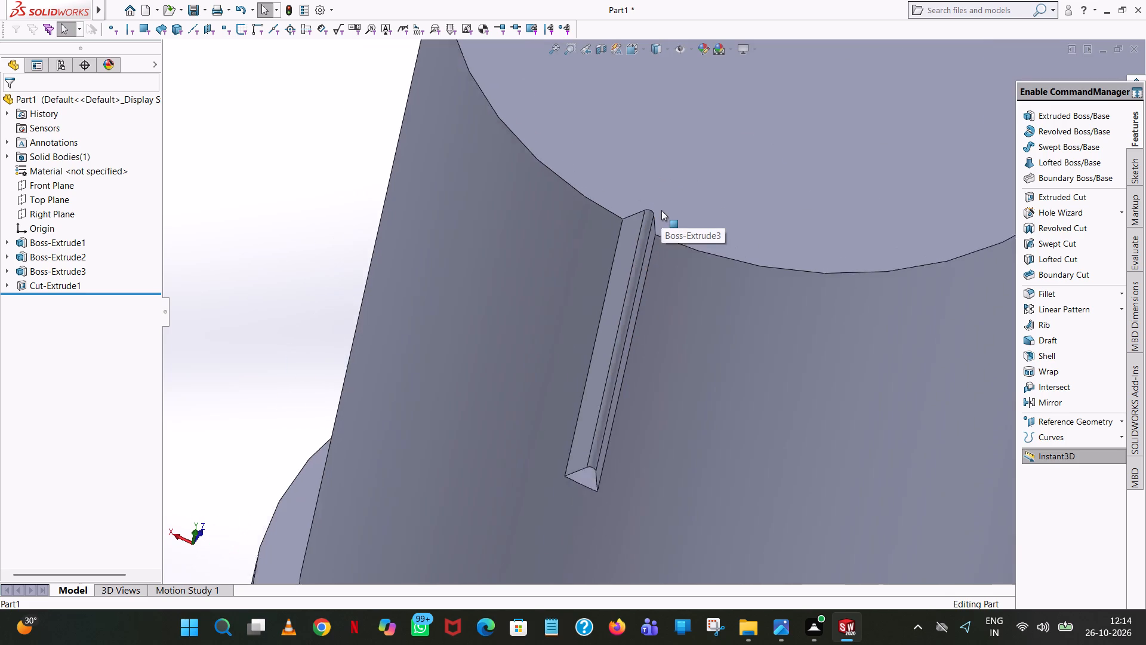
{"action": "scroll", "coordinate": [661, 210], "scroll_direction": "up", "scroll_amount": 6}
{"action": "scroll", "coordinate": [661, 210], "scroll_direction": "down", "scroll_amount": 3}
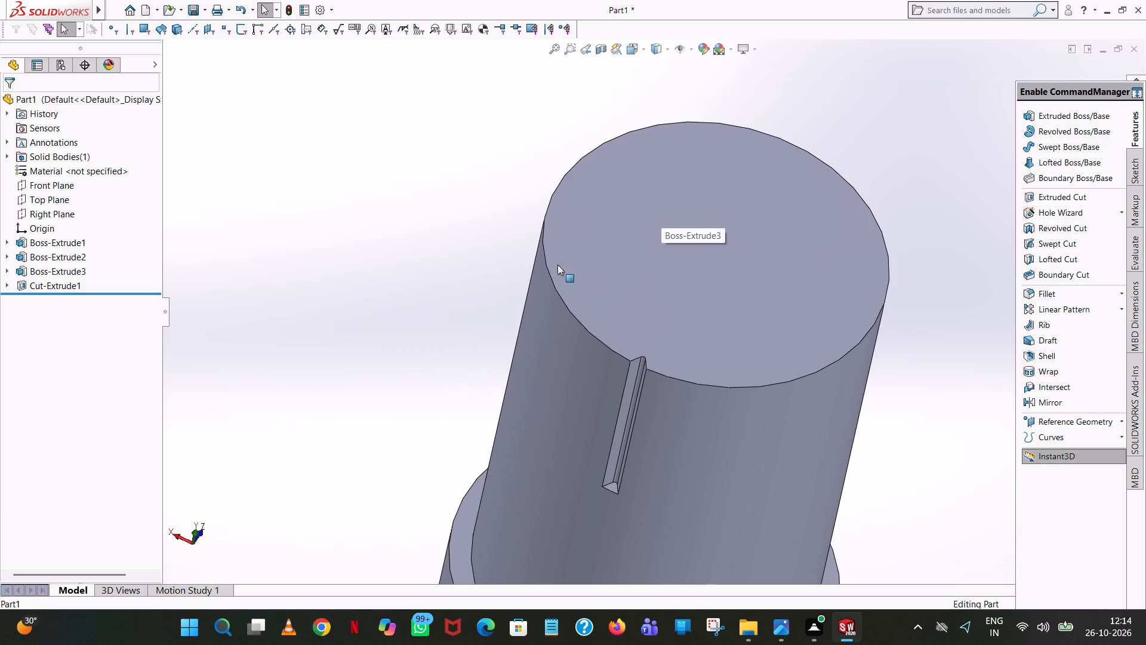
{"action": "scroll", "coordinate": [609, 489], "scroll_direction": "down", "scroll_amount": 1}
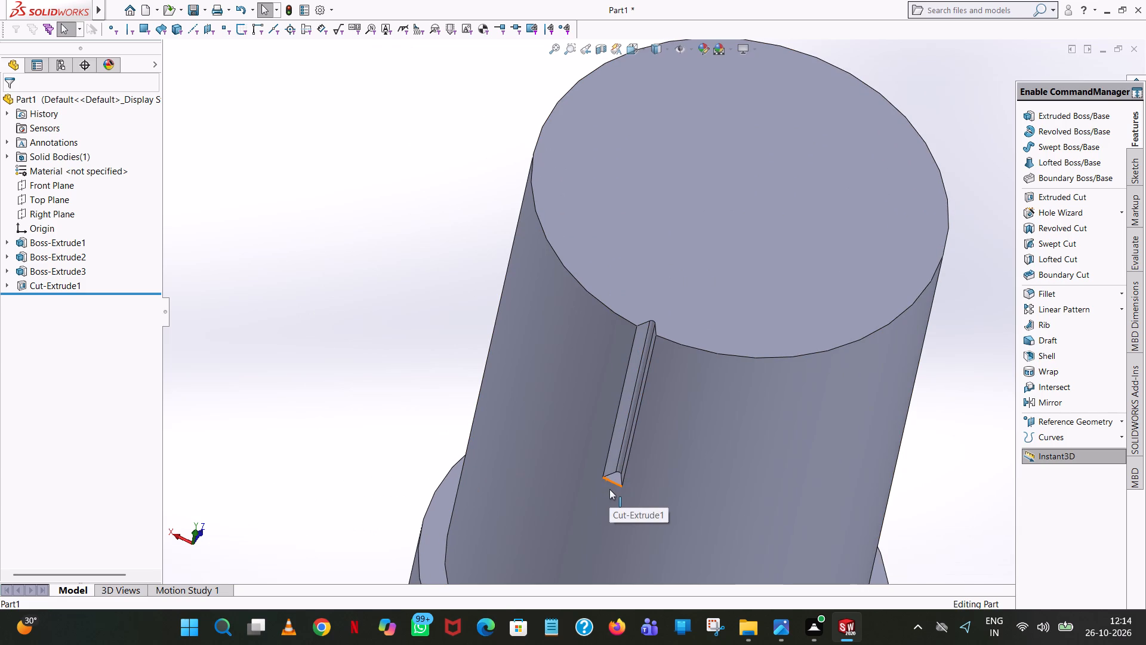
{"action": "scroll", "coordinate": [609, 489], "scroll_direction": "down", "scroll_amount": 2}
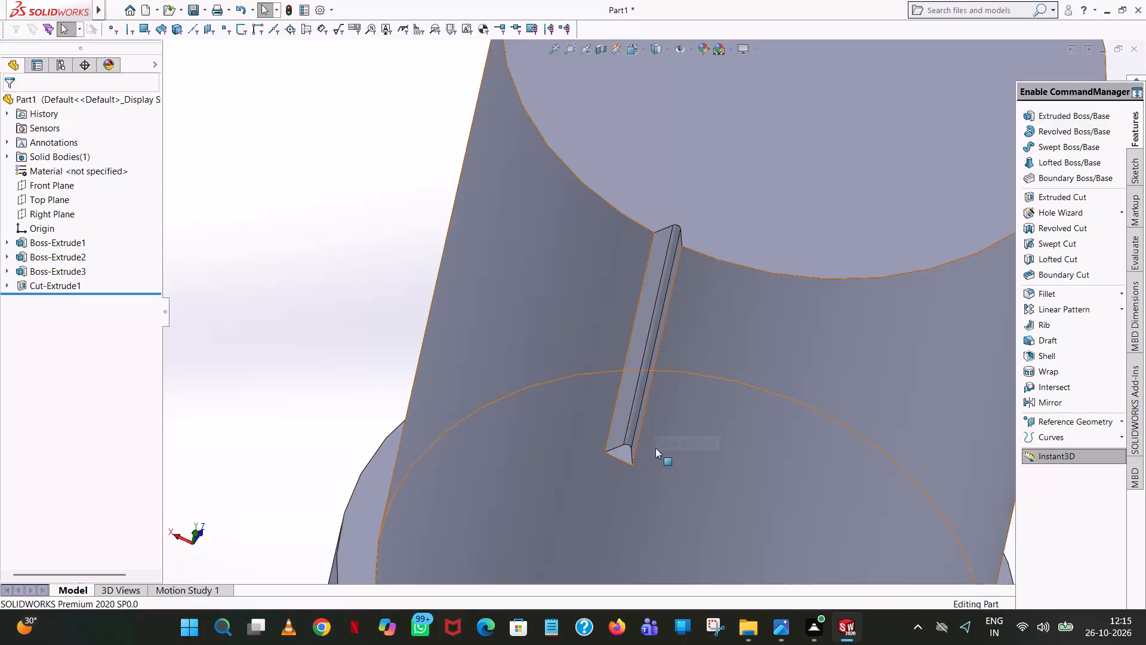
{"action": "scroll", "coordinate": [655, 448], "scroll_direction": "up", "scroll_amount": 5}
{"action": "middle_click_drag", "start_coordinate": [651, 444], "coordinate": [700, 360]}
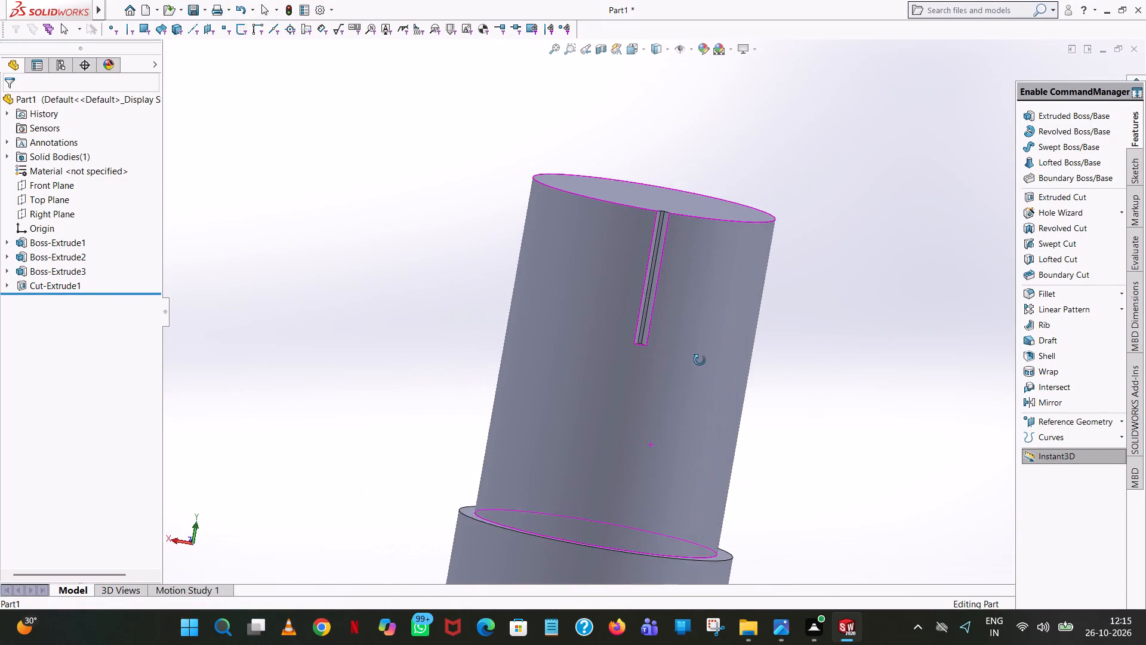
{"action": "middle_click_drag", "start_coordinate": [700, 360], "coordinate": [726, 431]}
{"action": "scroll", "coordinate": [807, 253], "scroll_direction": "up", "scroll_amount": 1}
{"action": "scroll", "coordinate": [727, 428], "scroll_direction": "down", "scroll_amount": 1}
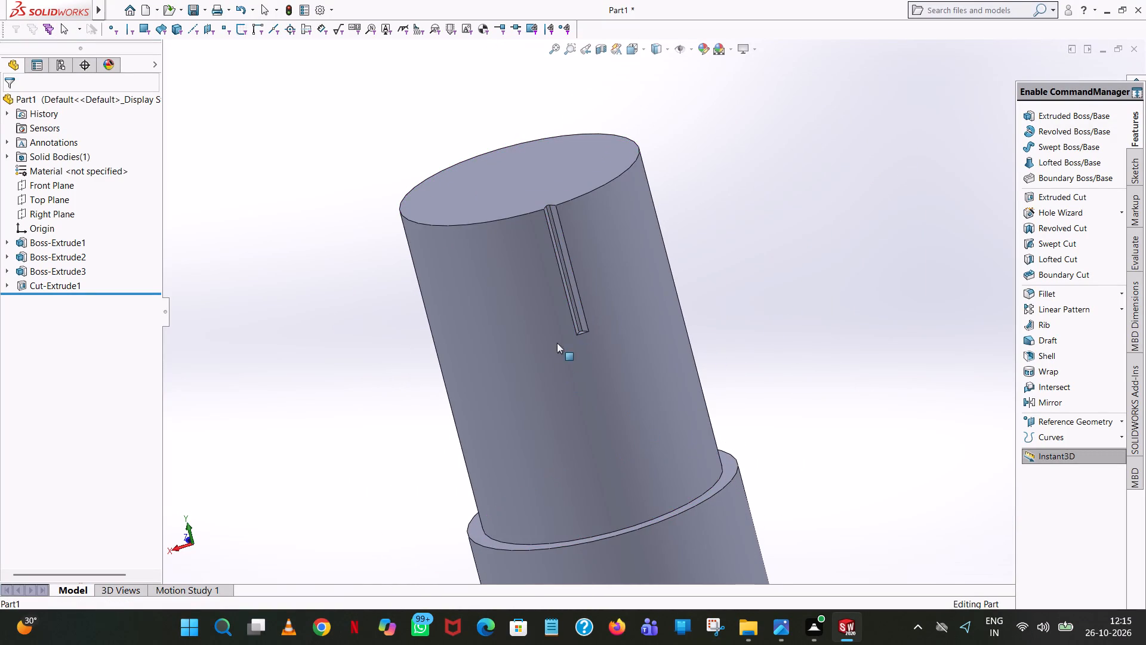
{"action": "scroll", "coordinate": [592, 327], "scroll_direction": "down", "scroll_amount": 9}
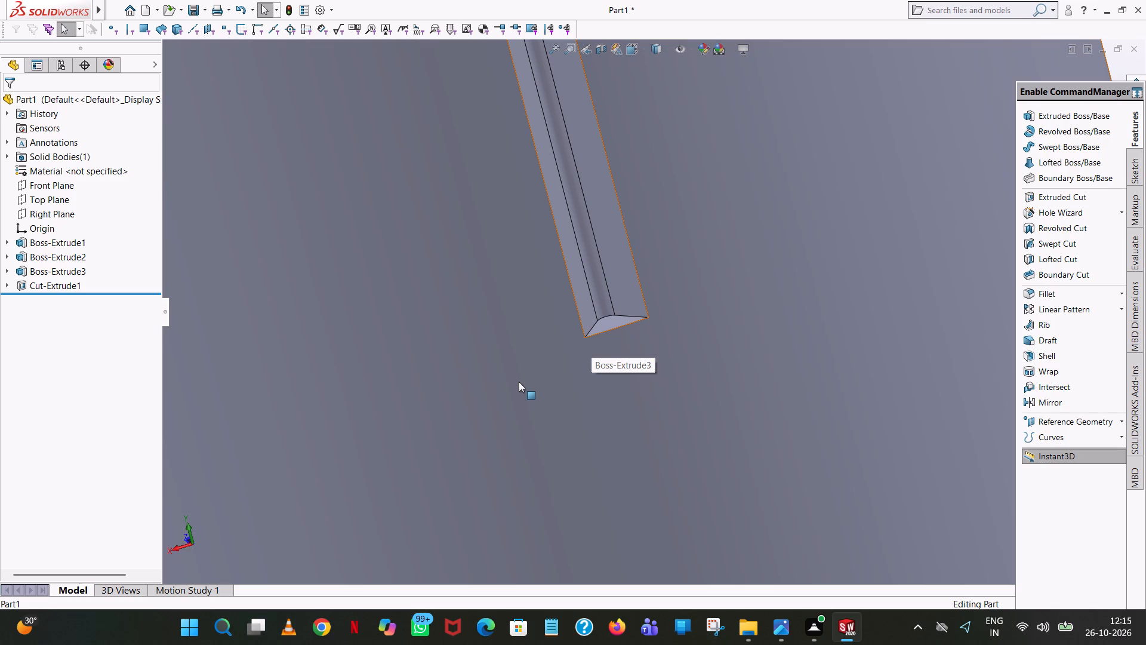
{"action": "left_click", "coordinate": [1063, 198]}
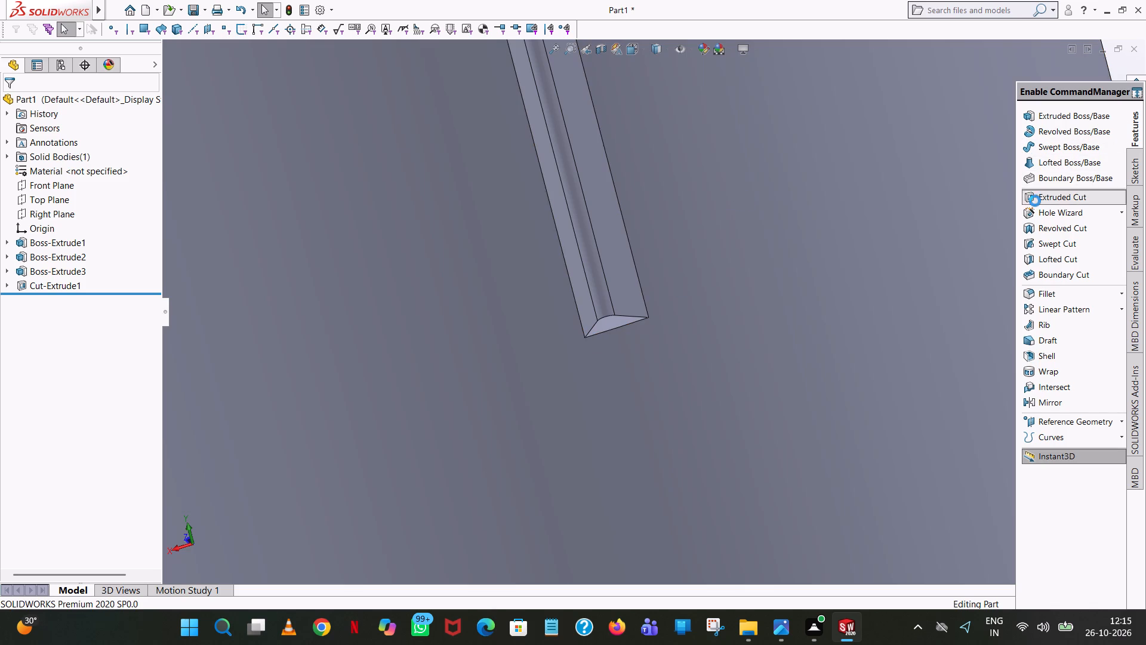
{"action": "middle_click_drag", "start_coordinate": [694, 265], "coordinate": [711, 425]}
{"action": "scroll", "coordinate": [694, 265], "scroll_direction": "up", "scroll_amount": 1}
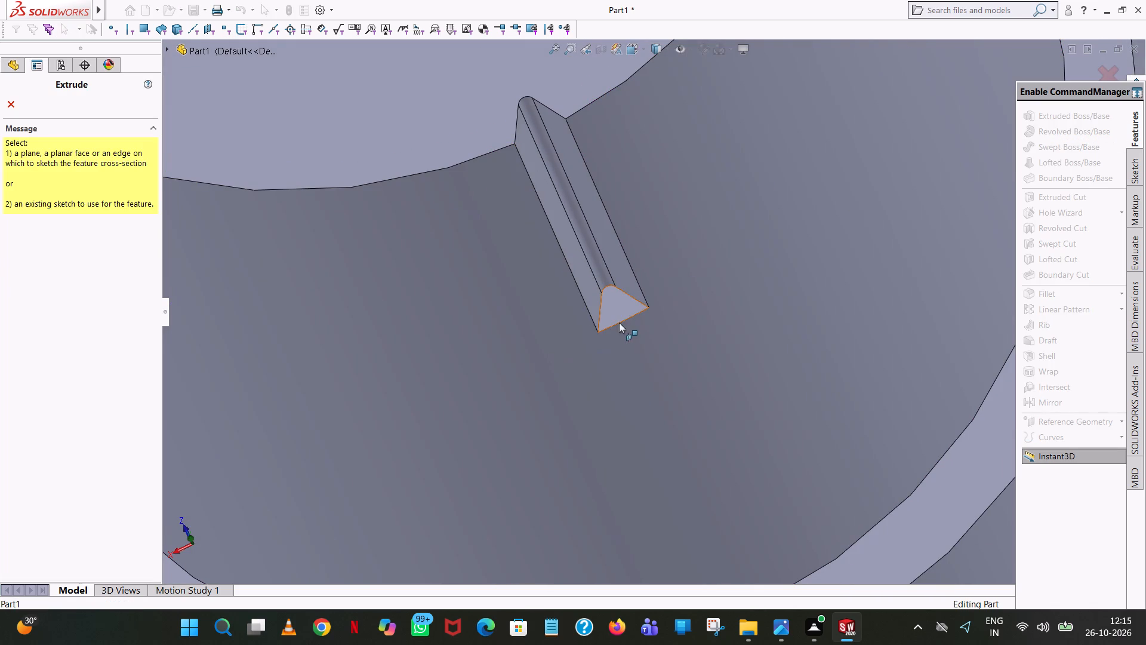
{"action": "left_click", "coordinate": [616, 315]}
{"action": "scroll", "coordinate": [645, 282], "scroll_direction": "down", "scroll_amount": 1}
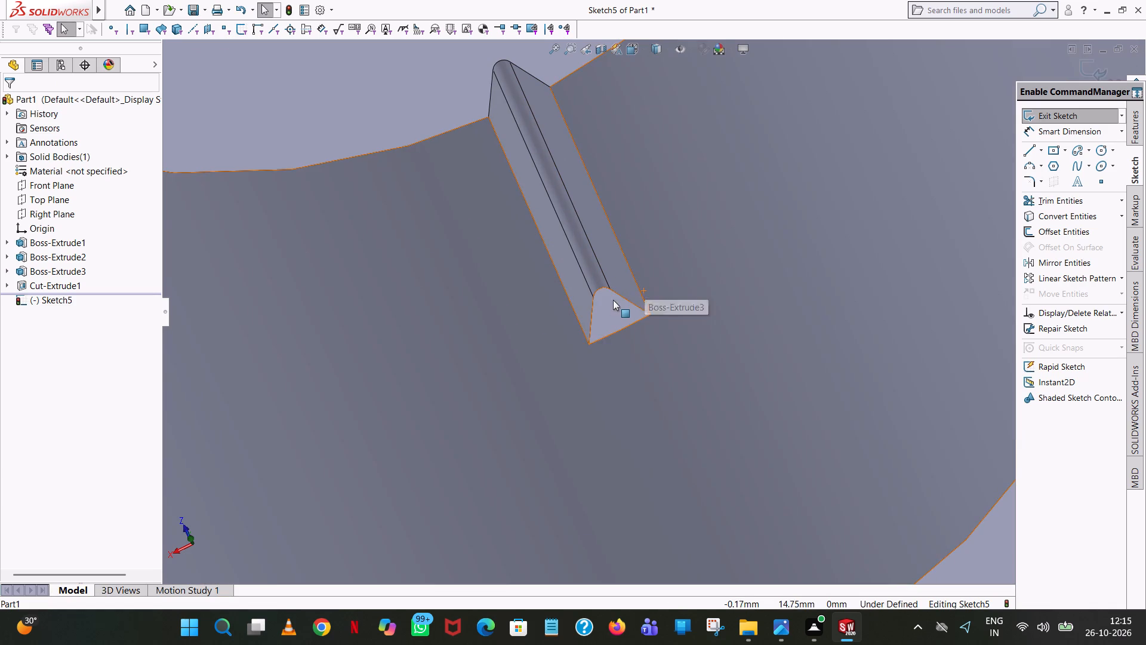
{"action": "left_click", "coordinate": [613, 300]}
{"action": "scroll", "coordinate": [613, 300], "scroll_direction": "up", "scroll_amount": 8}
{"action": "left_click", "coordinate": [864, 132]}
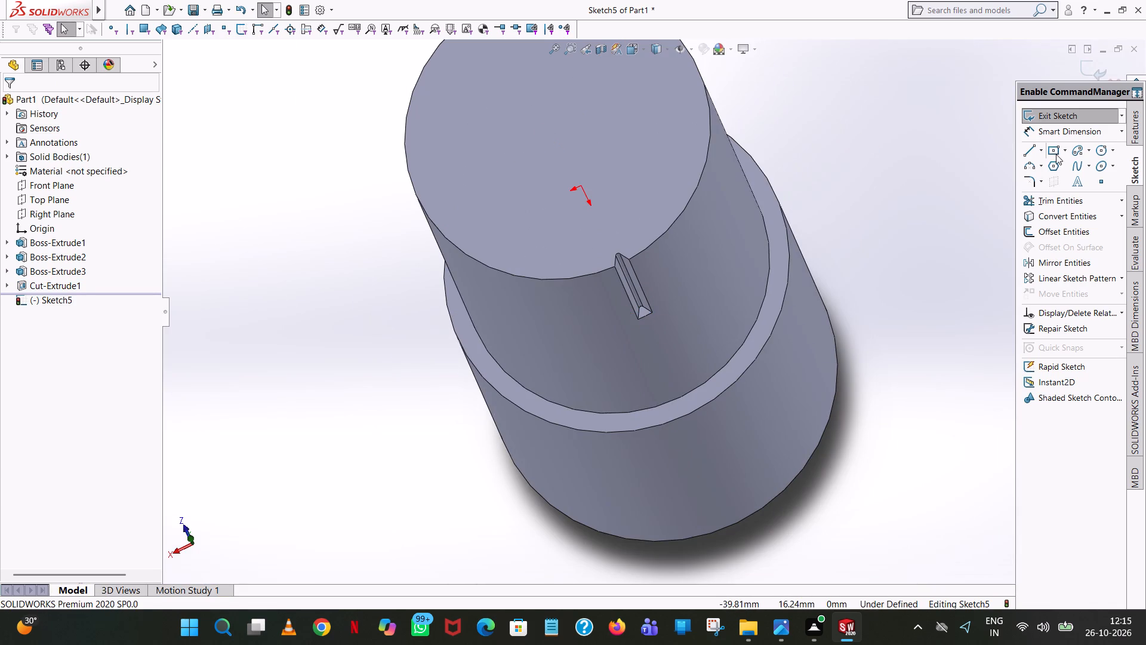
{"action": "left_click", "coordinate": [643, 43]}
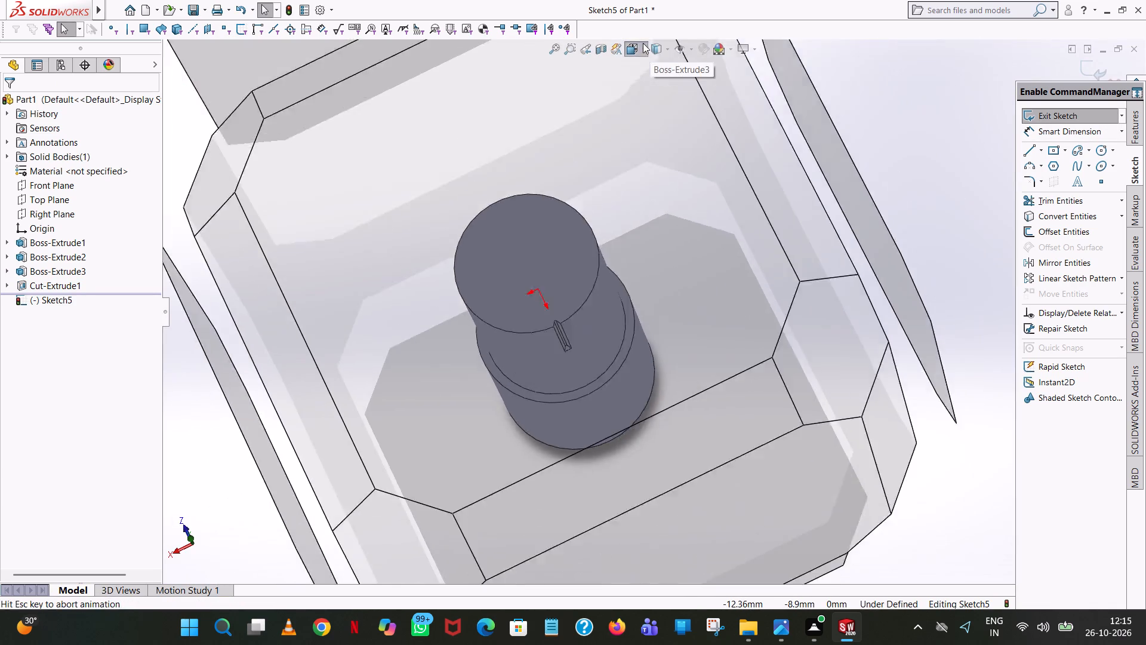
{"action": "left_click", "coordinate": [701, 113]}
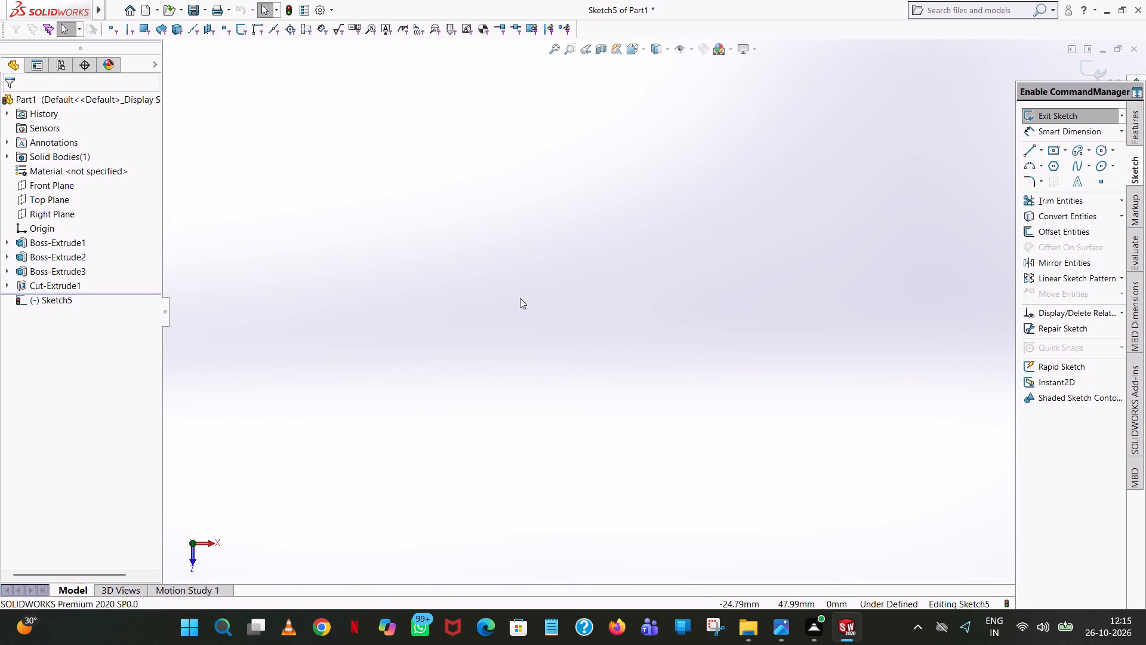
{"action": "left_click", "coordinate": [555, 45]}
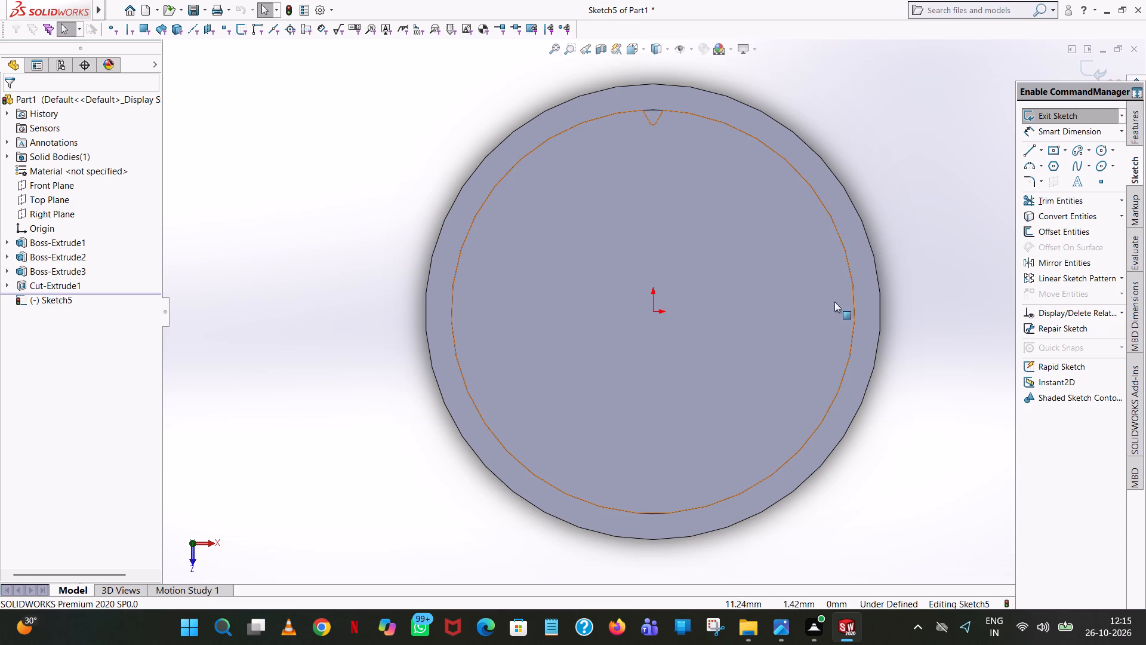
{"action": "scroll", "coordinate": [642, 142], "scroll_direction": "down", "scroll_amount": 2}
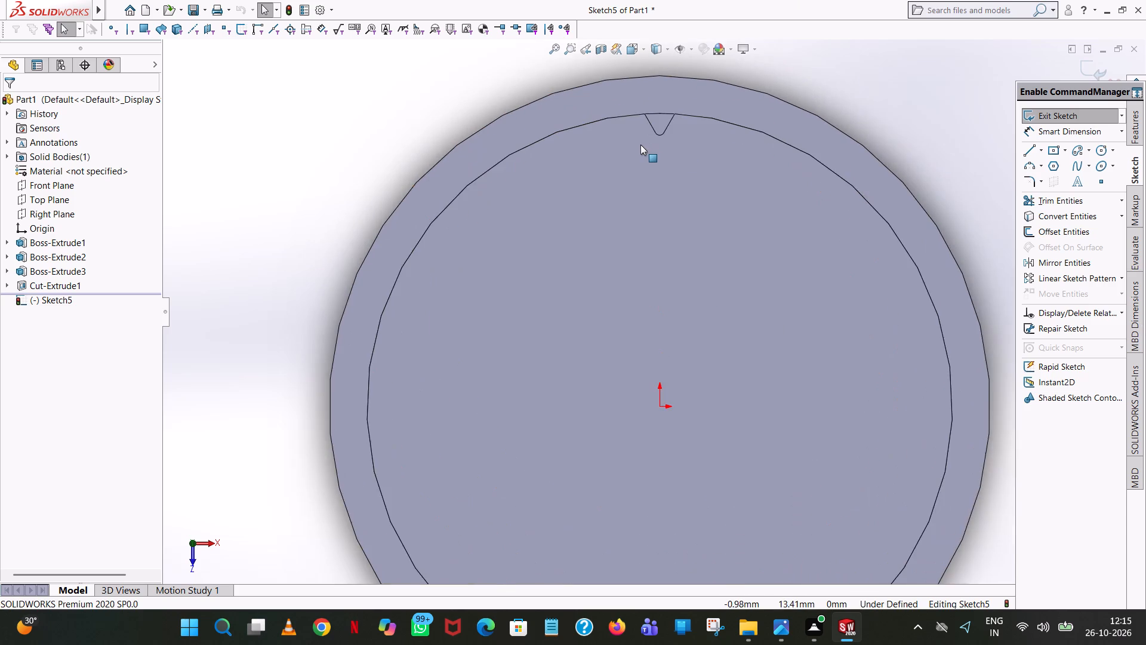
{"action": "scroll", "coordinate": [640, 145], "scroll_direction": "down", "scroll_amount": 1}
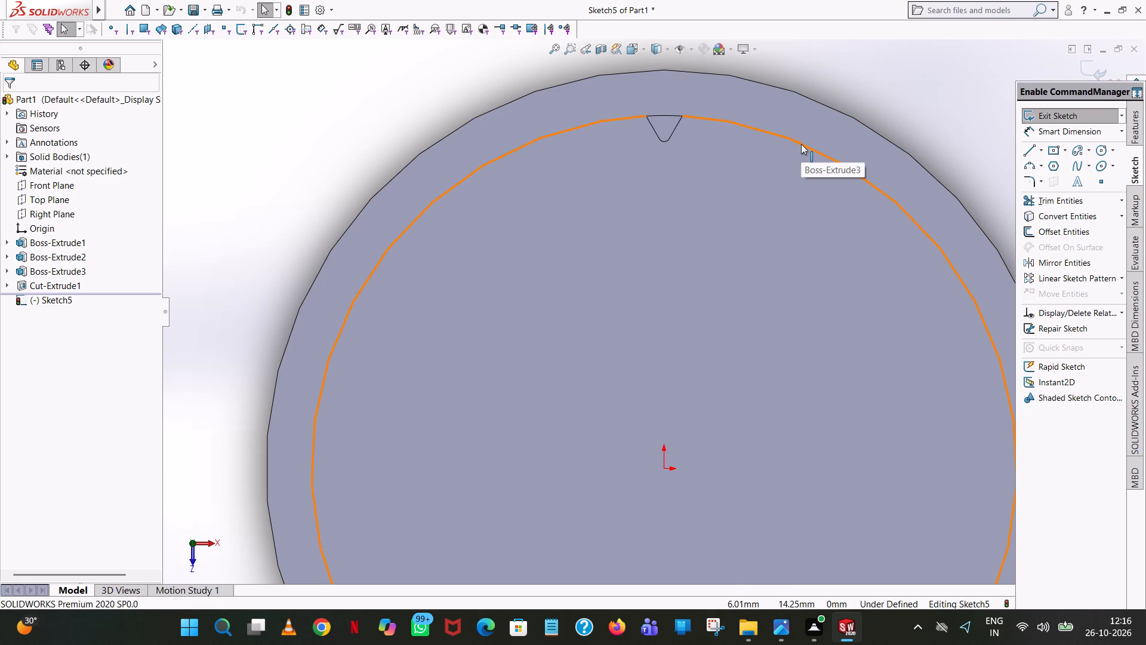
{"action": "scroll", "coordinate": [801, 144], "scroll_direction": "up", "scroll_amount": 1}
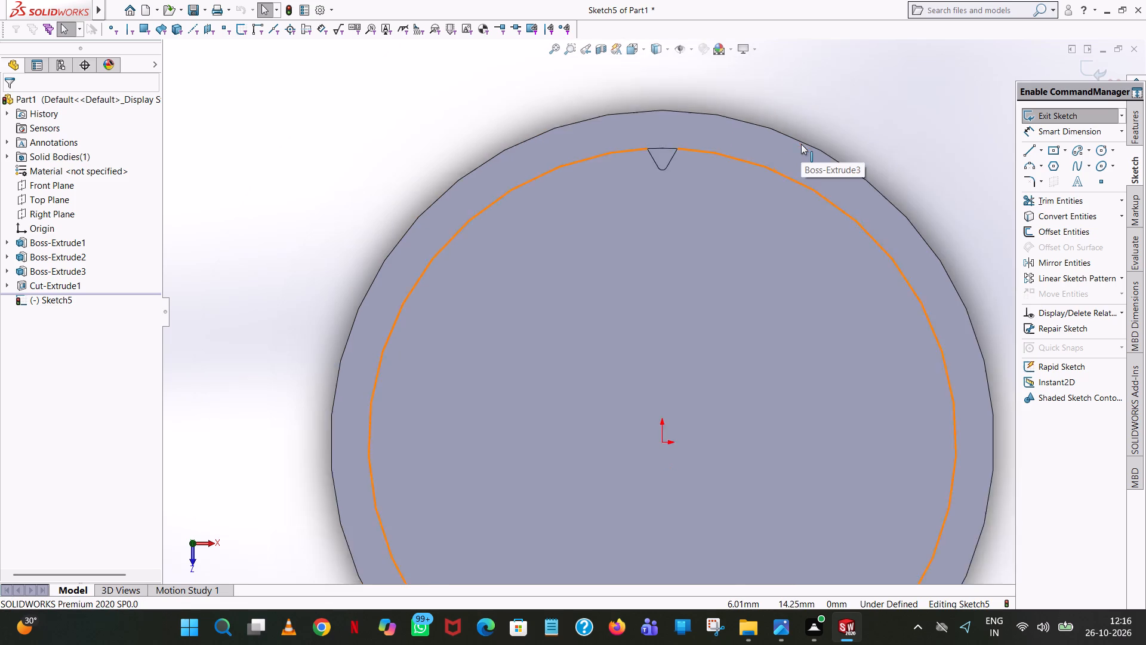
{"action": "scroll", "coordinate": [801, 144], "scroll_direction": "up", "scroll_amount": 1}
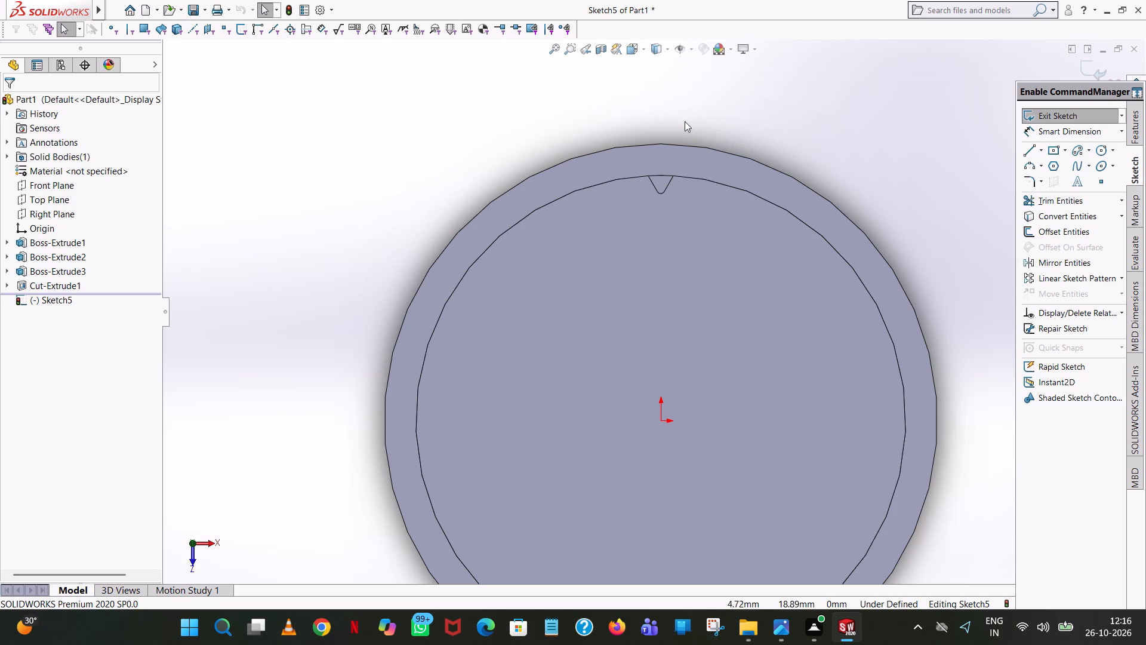
Examine the upper cylinder and its V-groove square to the Front Plane, at an angle, and square to the Right Plane.
{"action": "left_click", "coordinate": [35, 178]}
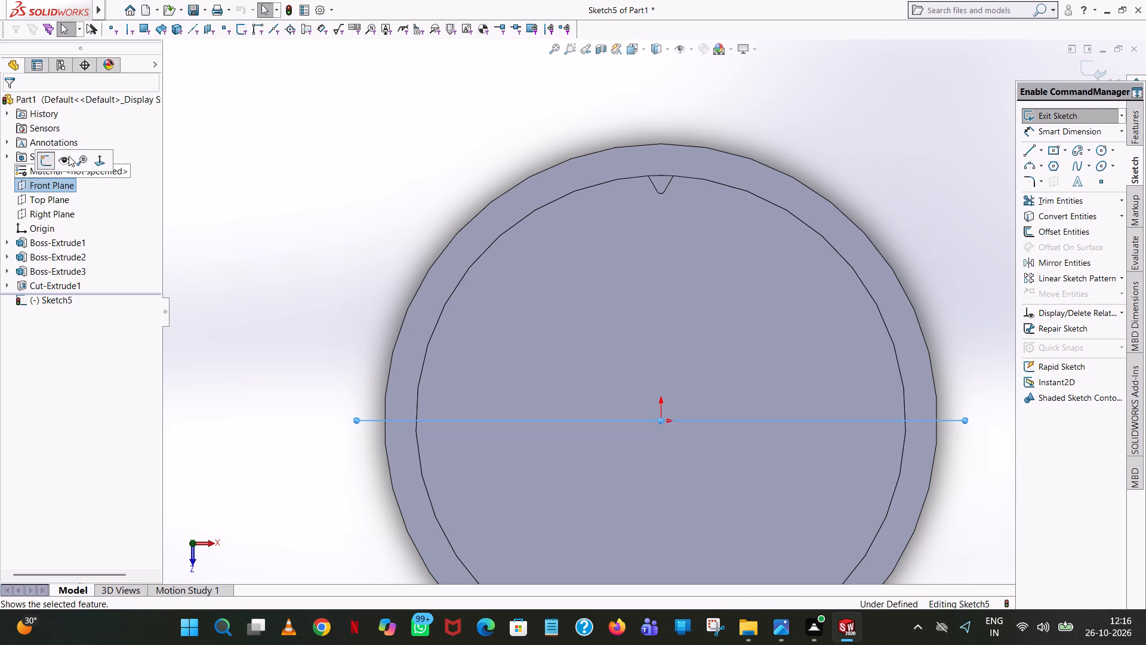
{"action": "left_click", "coordinate": [98, 157]}
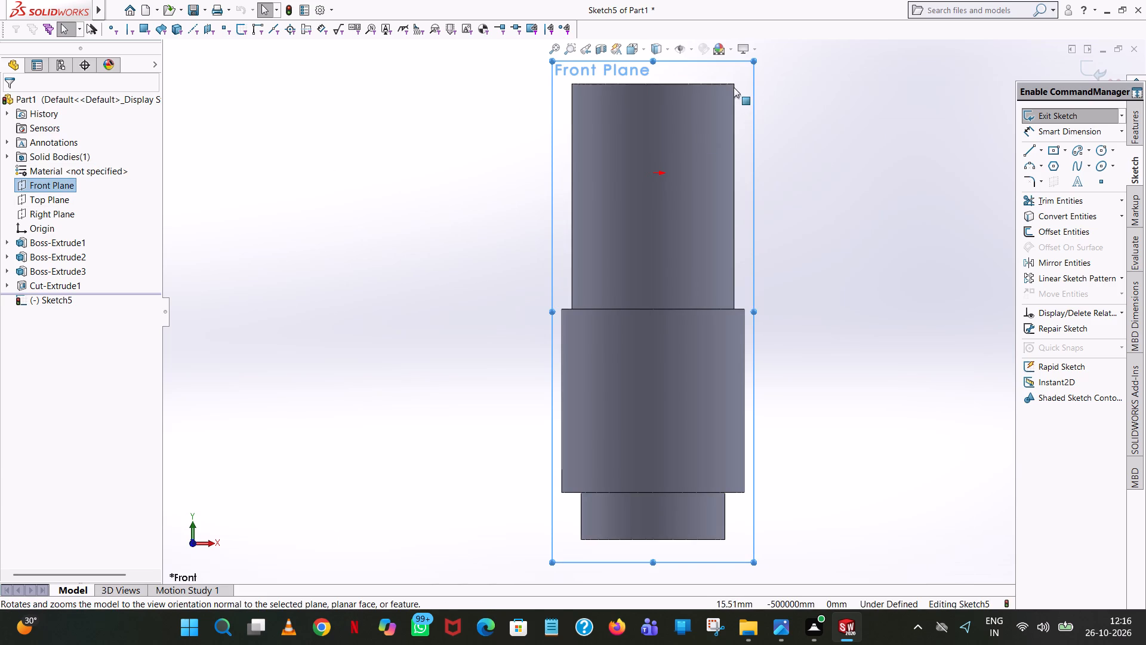
{"action": "scroll", "coordinate": [731, 87], "scroll_direction": "down", "scroll_amount": 5}
{"action": "left_click", "coordinate": [817, 168]}
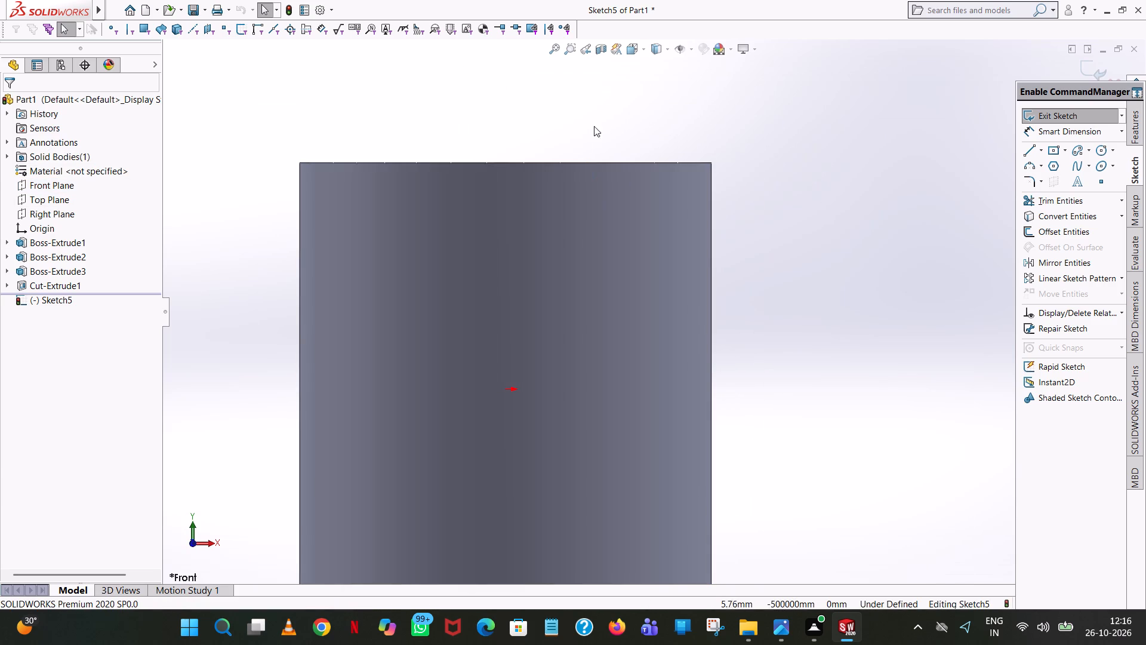
{"action": "middle_click_drag", "start_coordinate": [623, 155], "coordinate": [589, 214]}
{"action": "scroll", "coordinate": [627, 185], "scroll_direction": "up", "scroll_amount": 4}
{"action": "scroll", "coordinate": [720, 178], "scroll_direction": "down", "scroll_amount": 2}
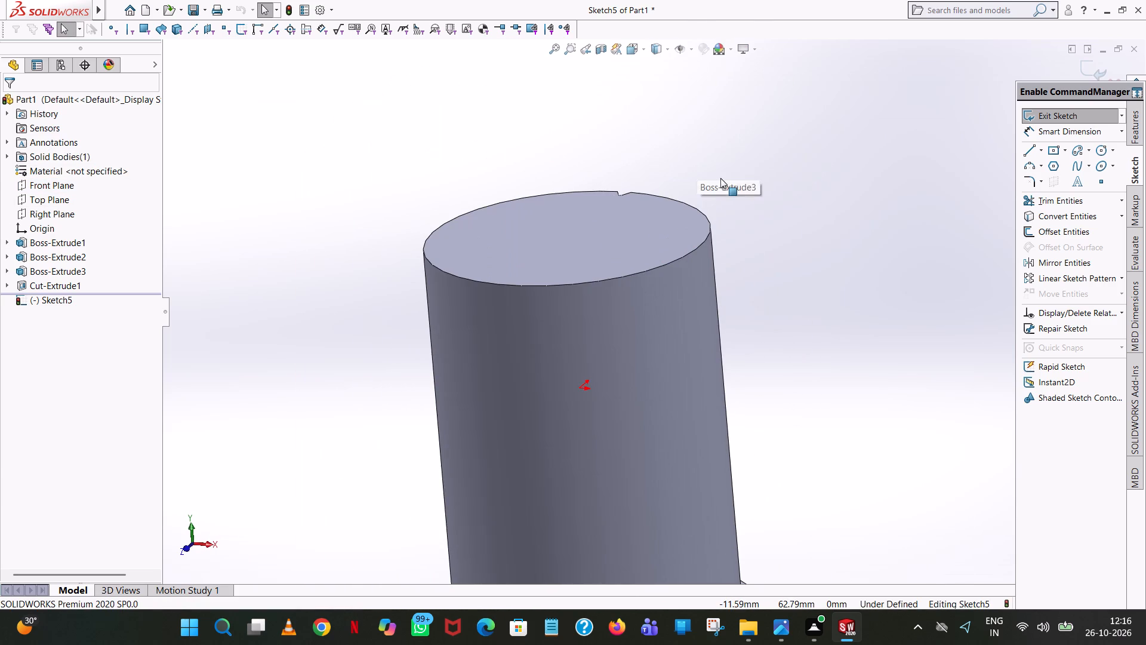
{"action": "middle_click_drag", "start_coordinate": [725, 193], "coordinate": [670, 196]}
{"action": "left_click", "coordinate": [61, 216]}
{"action": "left_click", "coordinate": [128, 201]}
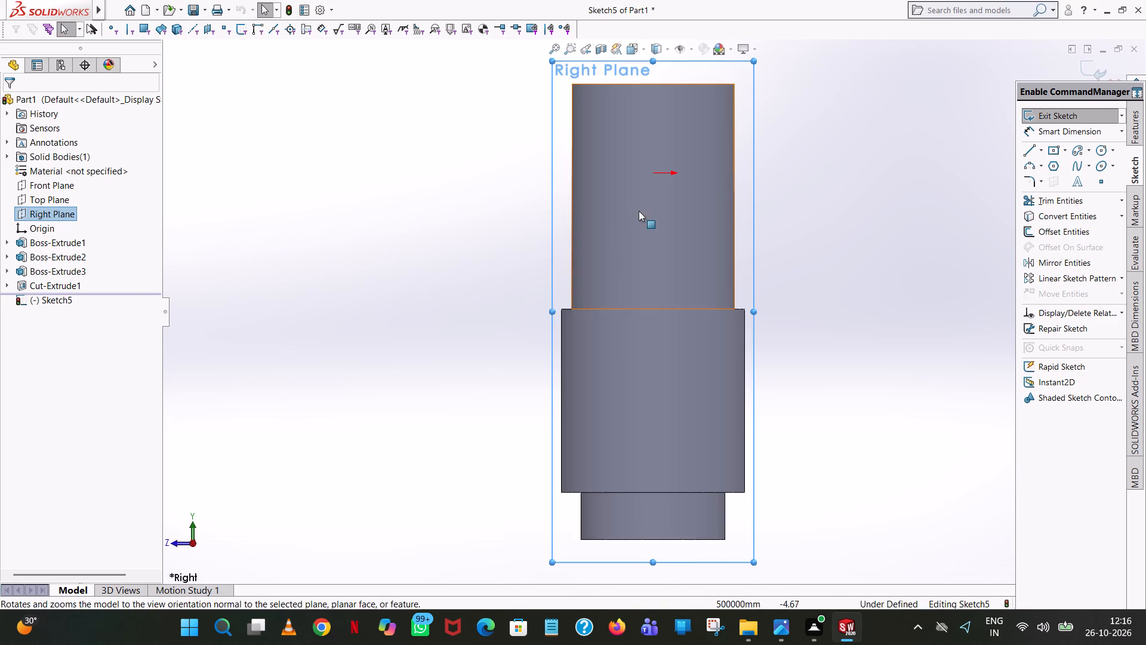
{"action": "scroll", "coordinate": [725, 120], "scroll_direction": "up", "scroll_amount": 3}
{"action": "scroll", "coordinate": [730, 137], "scroll_direction": "down", "scroll_amount": 6}
{"action": "left_click", "coordinate": [770, 268]}
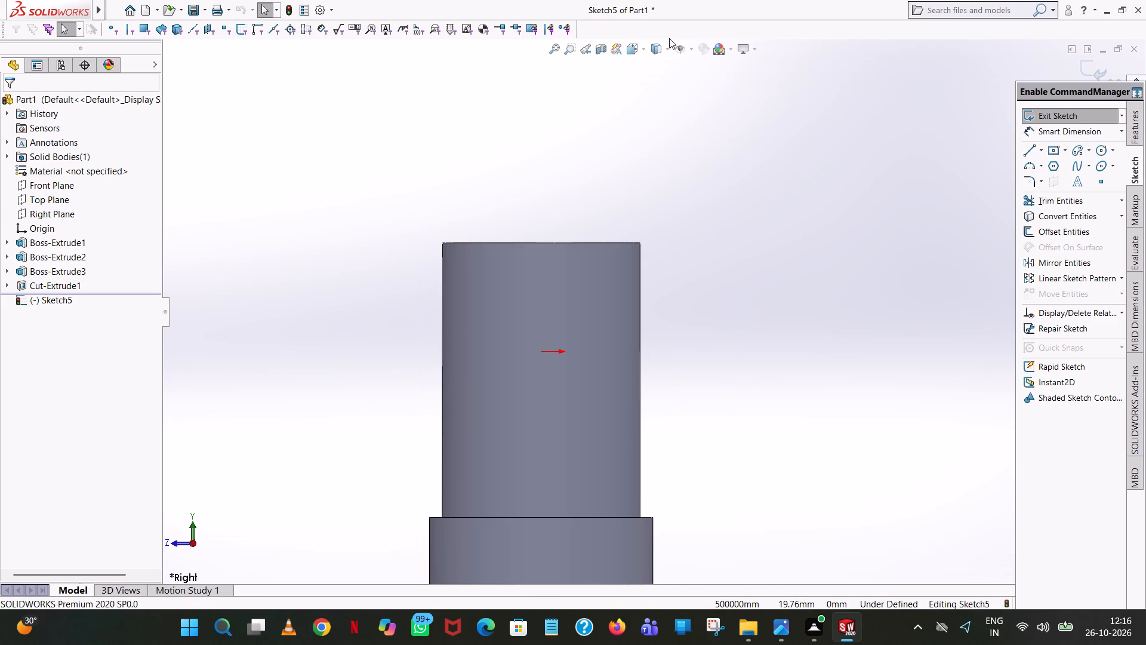
Set the model's display style to Hidden Lines Visible.
{"action": "left_click", "coordinate": [658, 51]}
{"action": "left_click", "coordinate": [655, 103]}
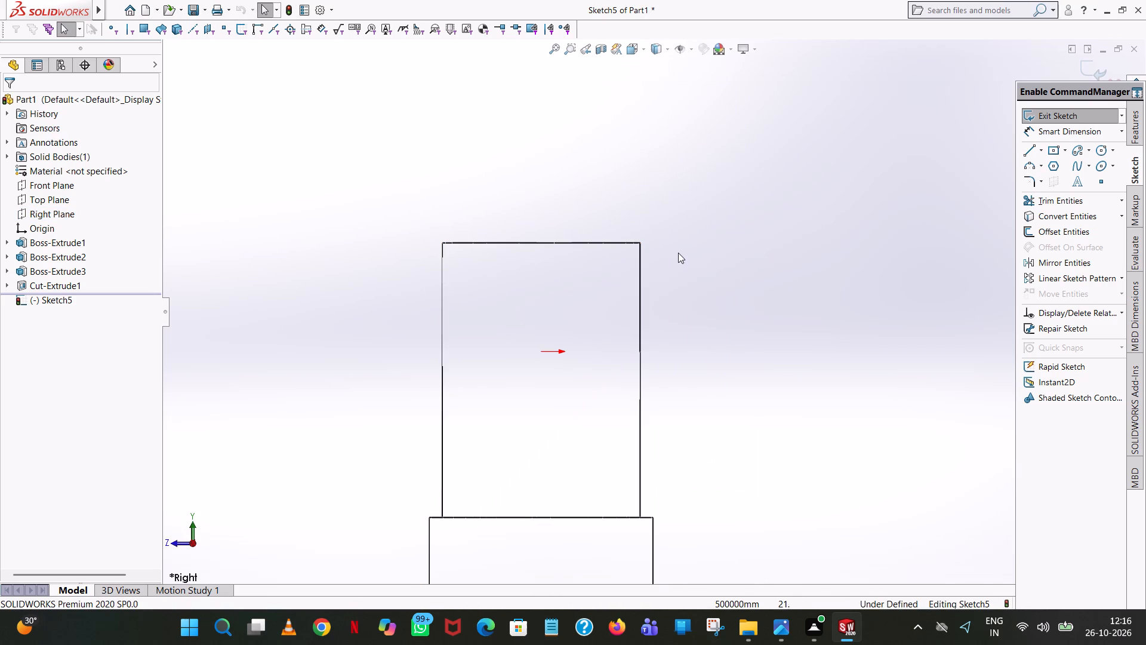
{"action": "left_click", "coordinate": [677, 254]}
{"action": "middle_click_drag", "start_coordinate": [660, 262], "coordinate": [666, 327]}
{"action": "scroll", "coordinate": [654, 296], "scroll_direction": "down", "scroll_amount": 4}
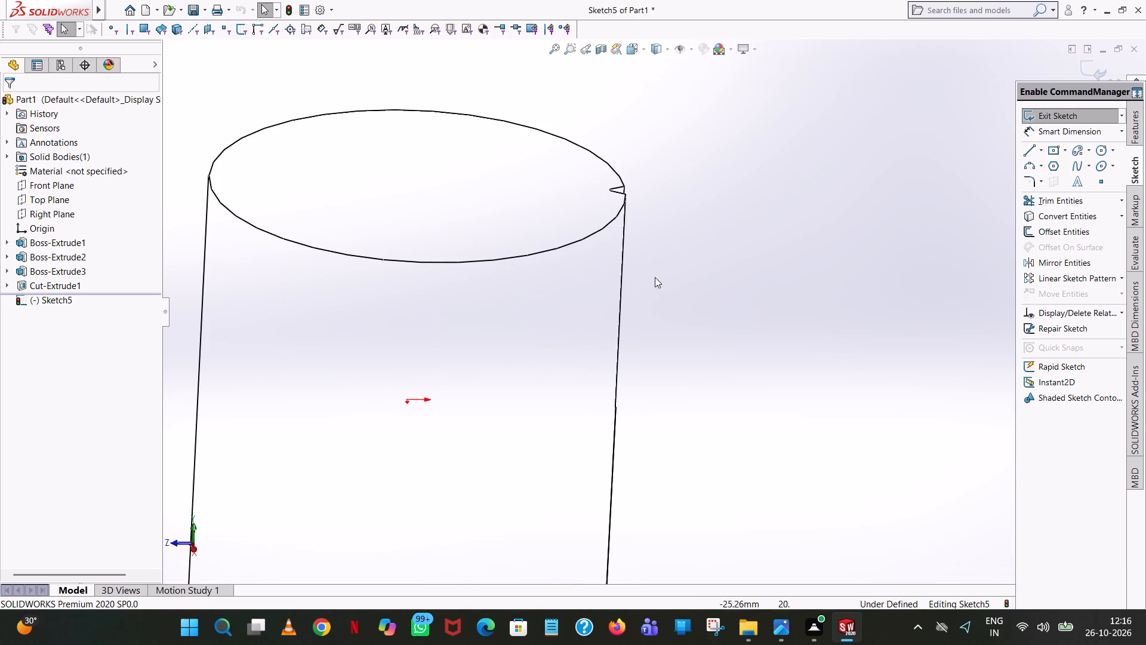
{"action": "middle_click_drag", "start_coordinate": [656, 271], "coordinate": [637, 268]}
{"action": "left_click", "coordinate": [652, 53]}
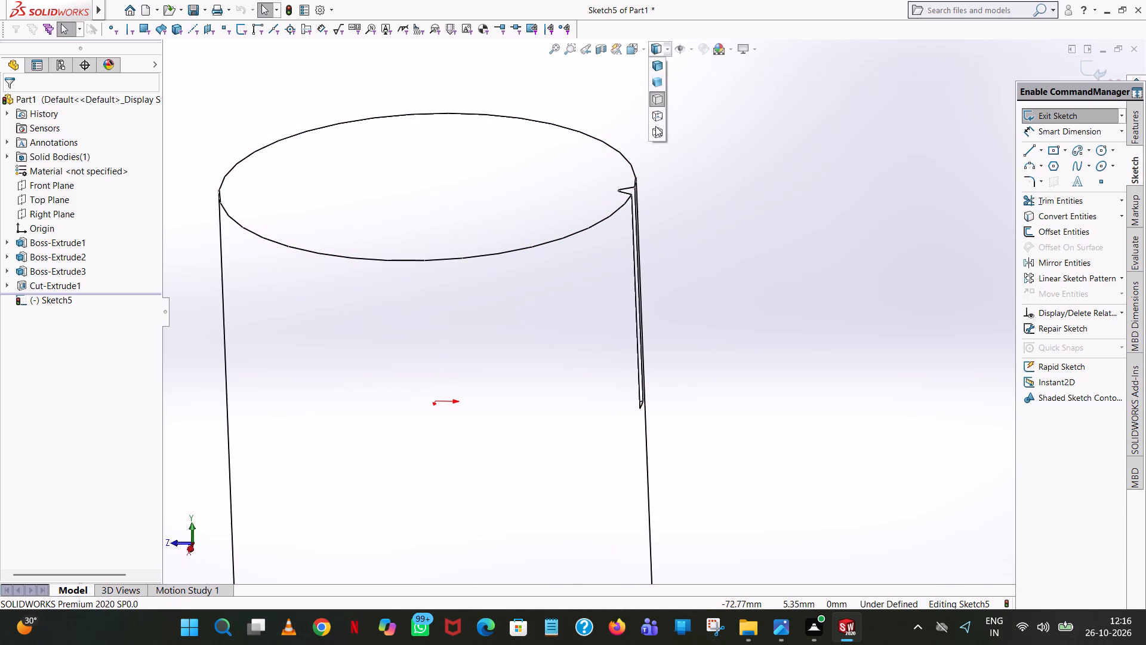
{"action": "left_click", "coordinate": [661, 115]}
{"action": "left_click", "coordinate": [718, 155]}
Examine the V-groove's hidden edges and closed end in the Right view and at a tilt, and leave the empty sketch.
{"action": "left_click", "coordinate": [634, 53]}
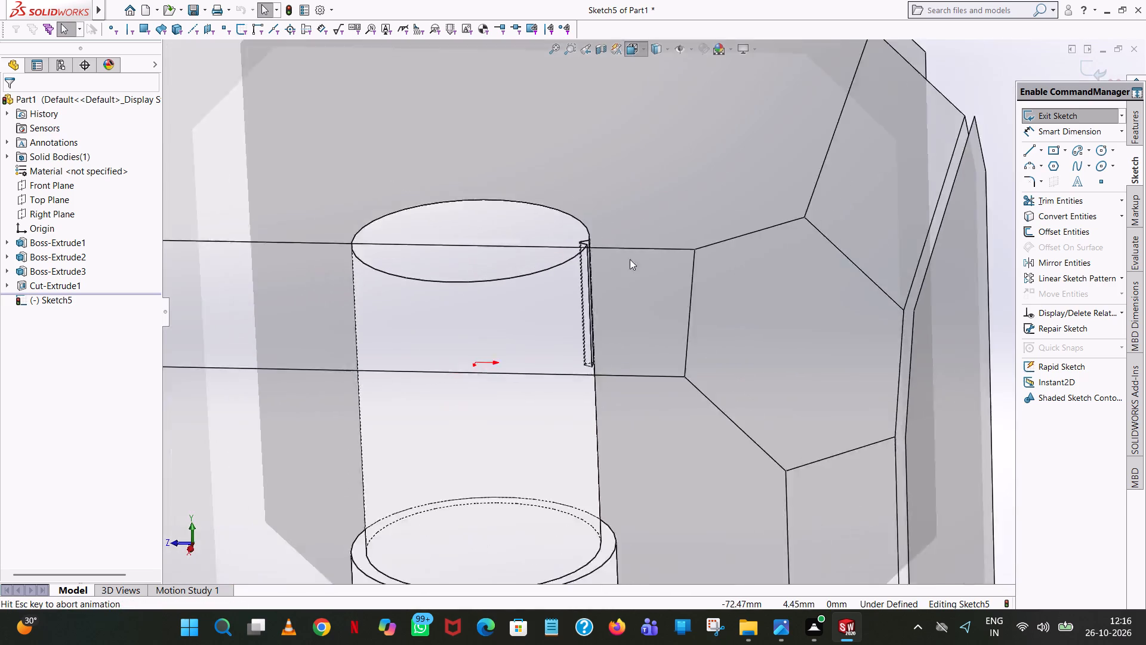
{"action": "left_click", "coordinate": [553, 336]}
{"action": "scroll", "coordinate": [716, 139], "scroll_direction": "down", "scroll_amount": 7}
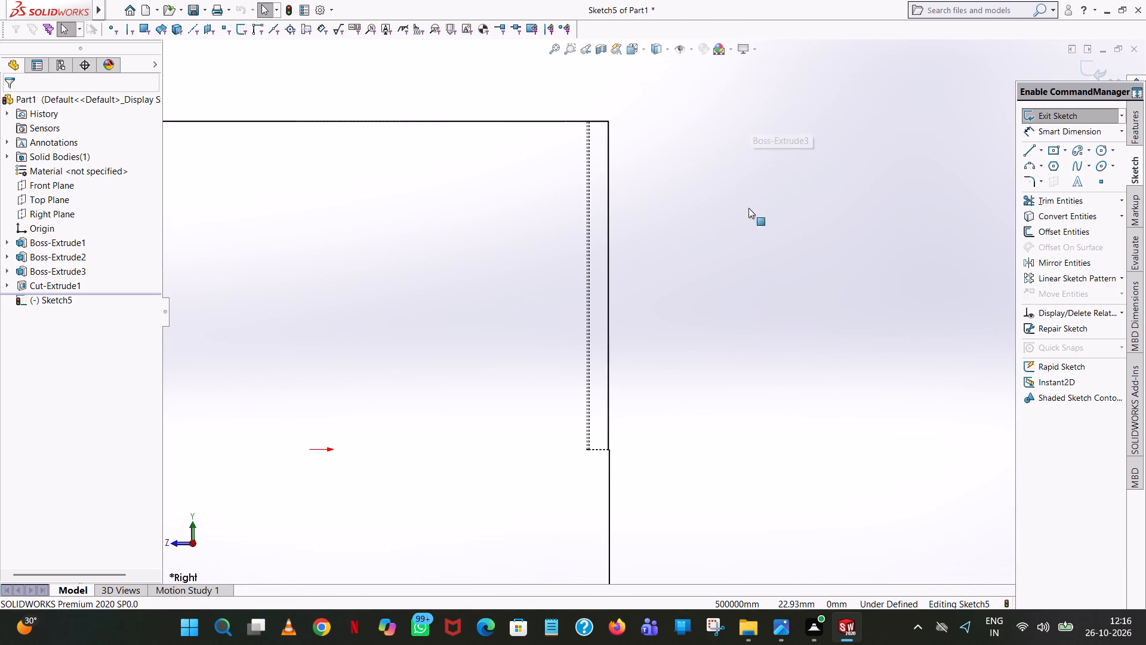
{"action": "scroll", "coordinate": [743, 234], "scroll_direction": "down", "scroll_amount": 2}
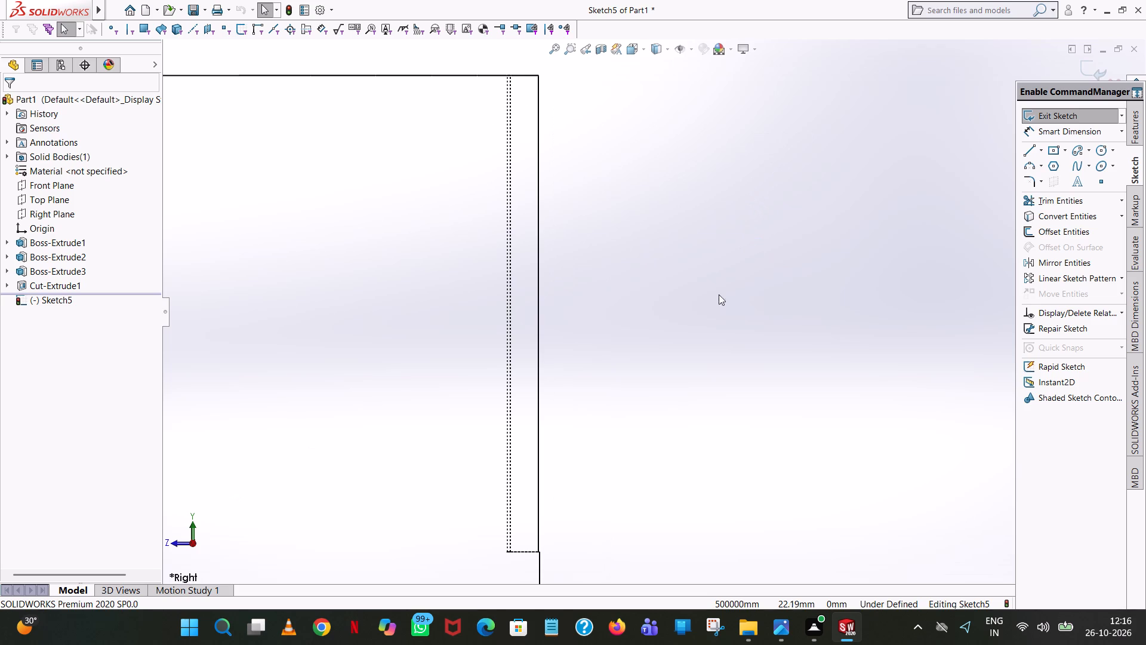
{"action": "scroll", "coordinate": [550, 530], "scroll_direction": "up", "scroll_amount": 3}
{"action": "middle_click_drag", "start_coordinate": [548, 506], "coordinate": [548, 507]}
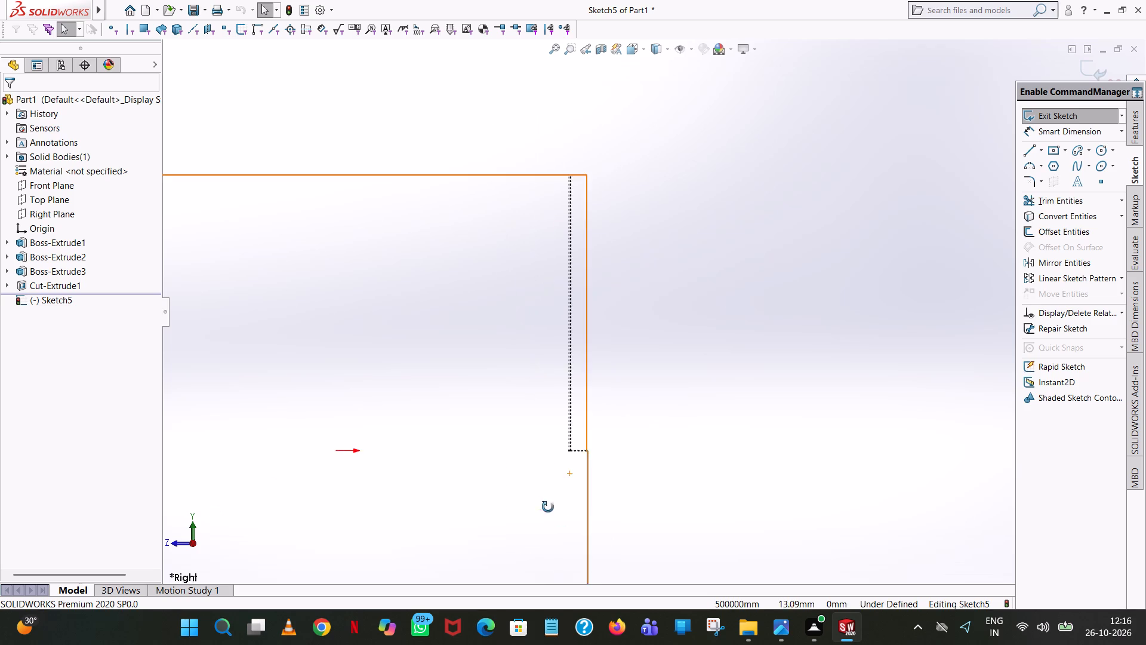
{"action": "middle_click_drag", "start_coordinate": [548, 507], "coordinate": [546, 480]}
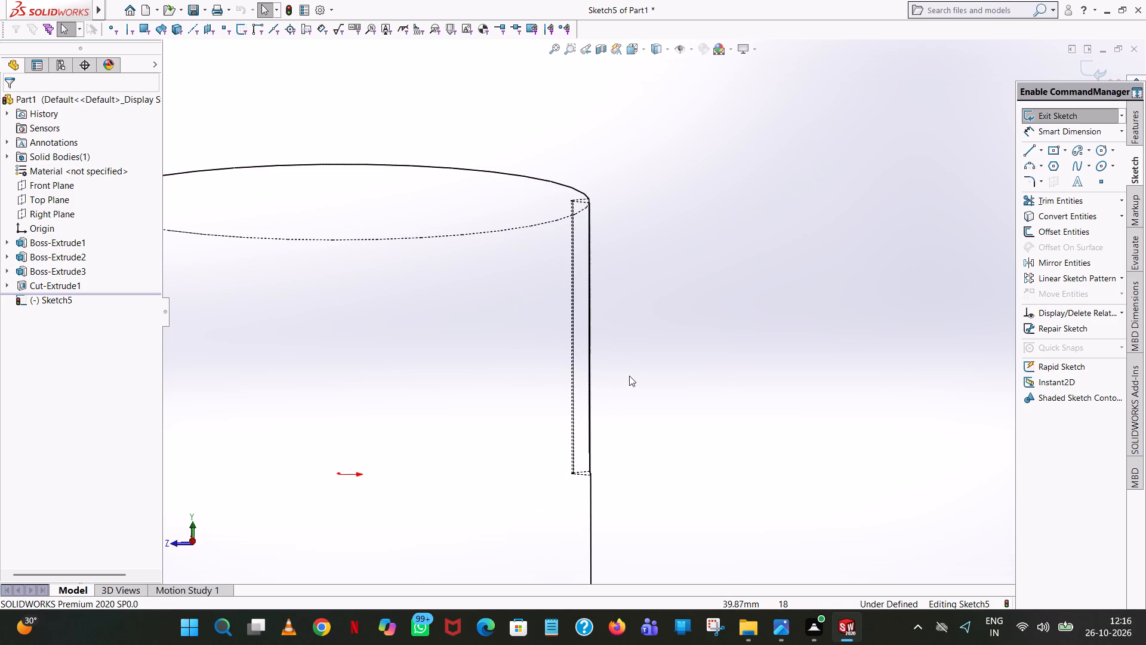
{"action": "middle_click_drag", "start_coordinate": [629, 379], "coordinate": [629, 320]}
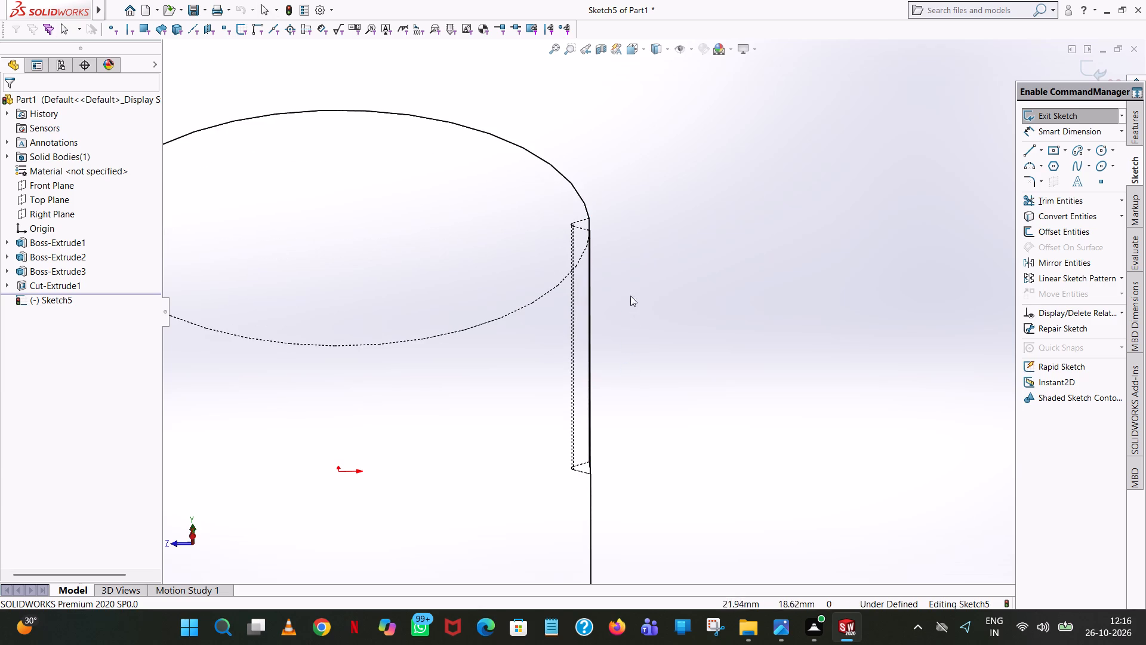
{"action": "left_click", "coordinate": [632, 53]}
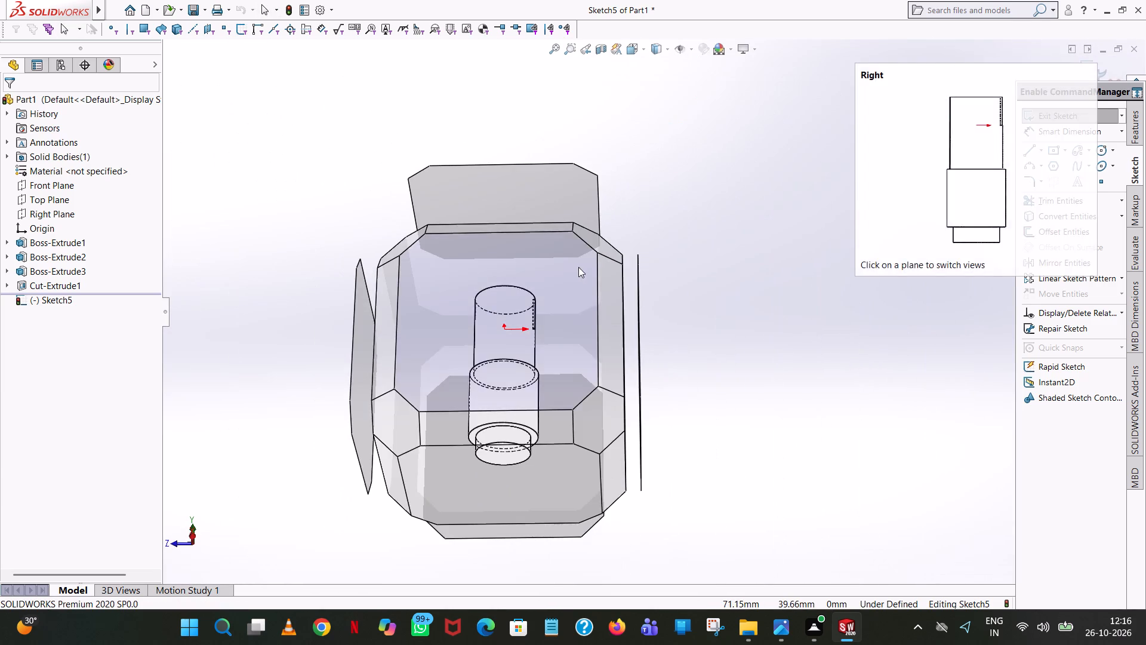
{"action": "left_click", "coordinate": [581, 296]}
{"action": "scroll", "coordinate": [695, 247], "scroll_direction": "up", "scroll_amount": 3}
{"action": "scroll", "coordinate": [728, 219], "scroll_direction": "down", "scroll_amount": 10}
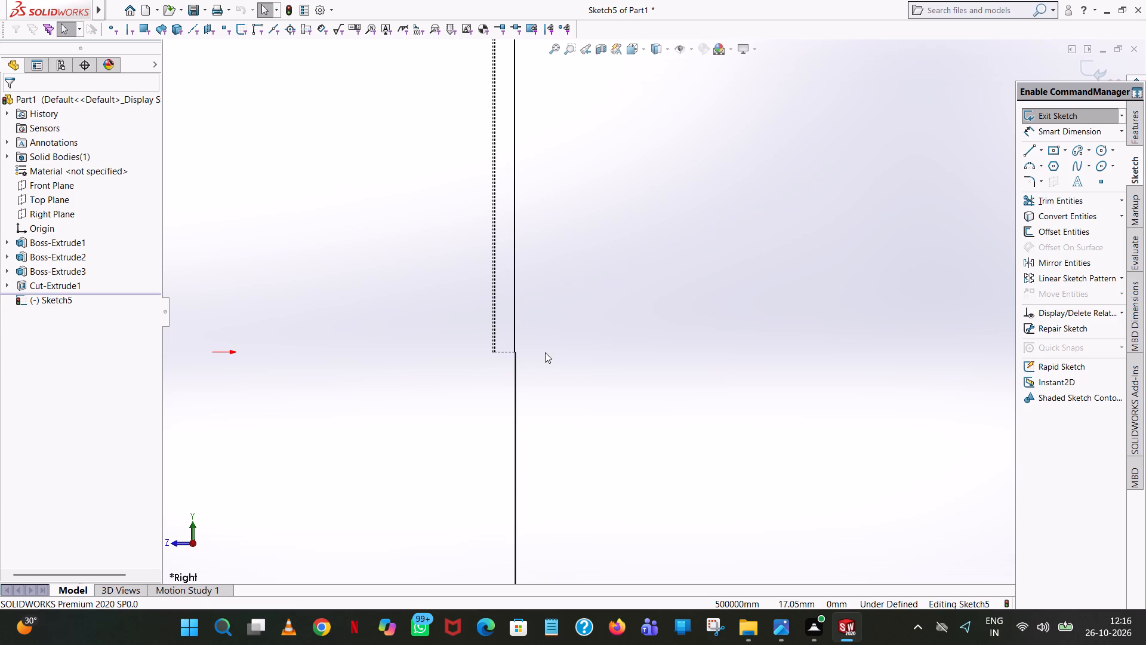
{"action": "scroll", "coordinate": [571, 339], "scroll_direction": "up", "scroll_amount": 1}
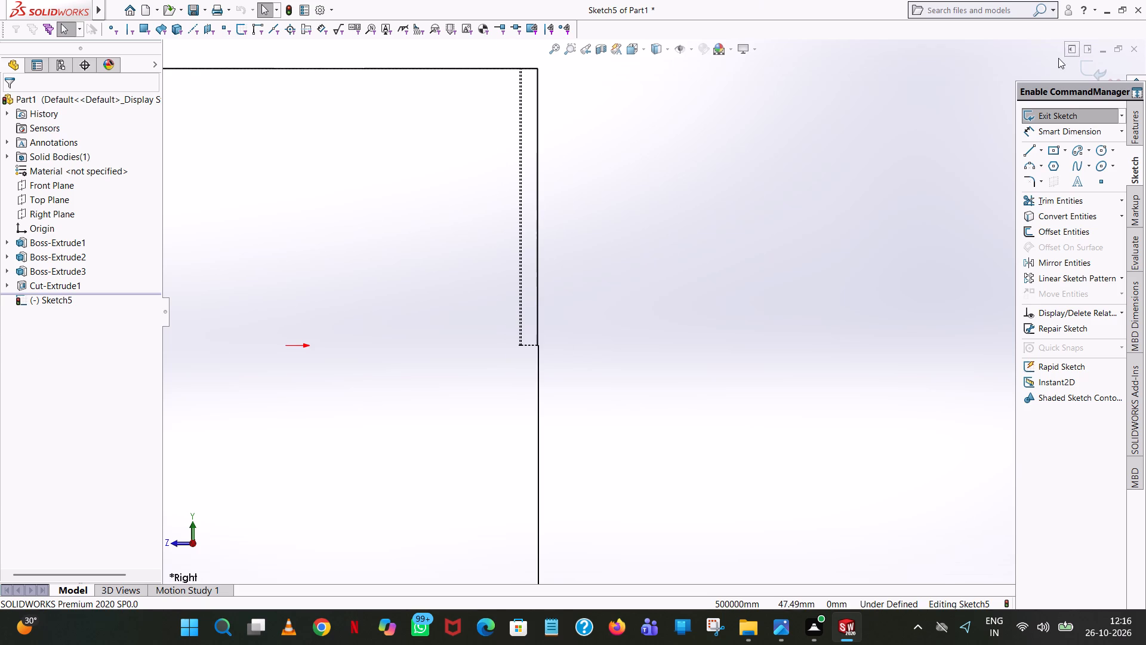
{"action": "left_click", "coordinate": [1093, 70]}
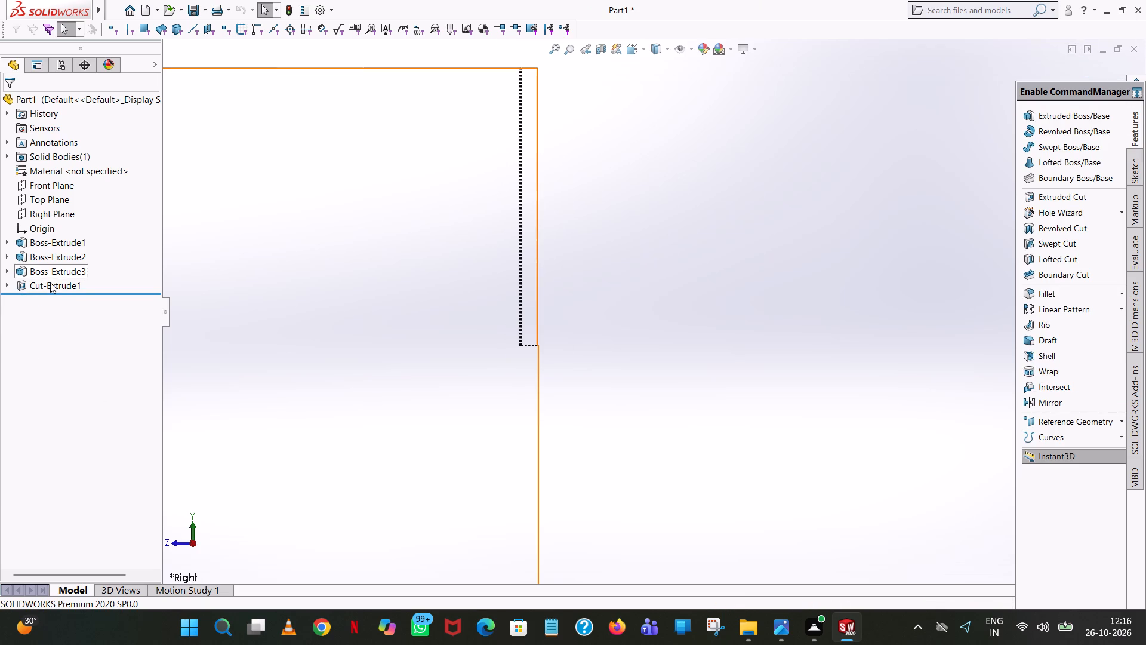
Edit the V-groove's cut-extrude feature and set its blind depth to 14 mm.
{"action": "left_click", "coordinate": [44, 279]}
{"action": "left_click", "coordinate": [57, 239]}
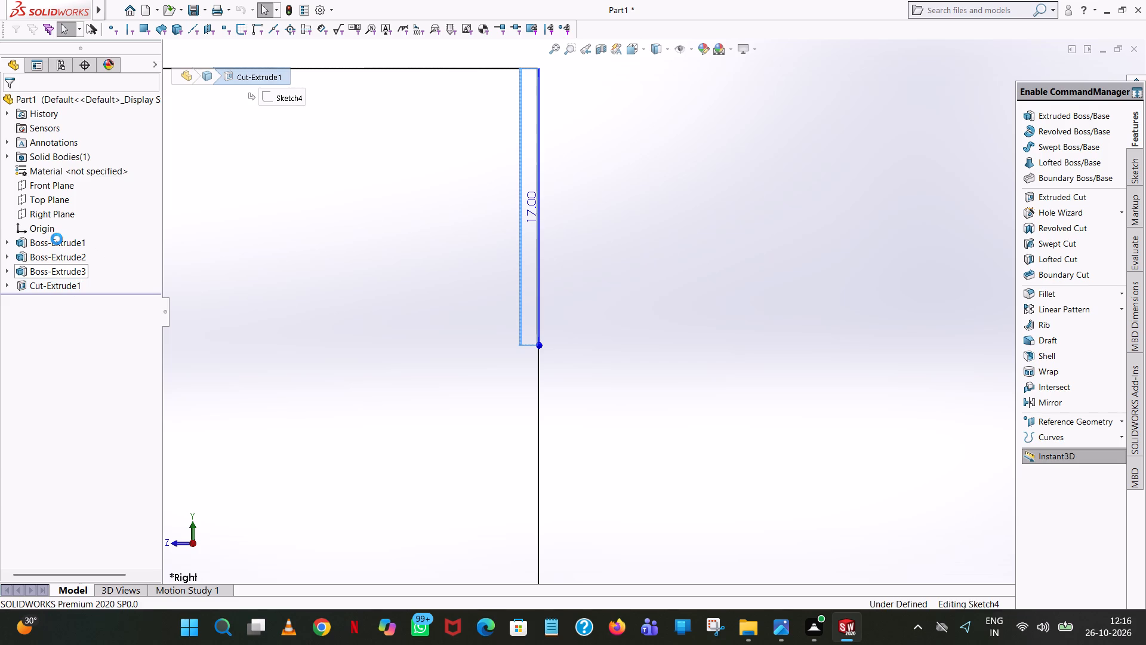
{"action": "type", "text": "14"}
{"action": "key", "text": "Return"}
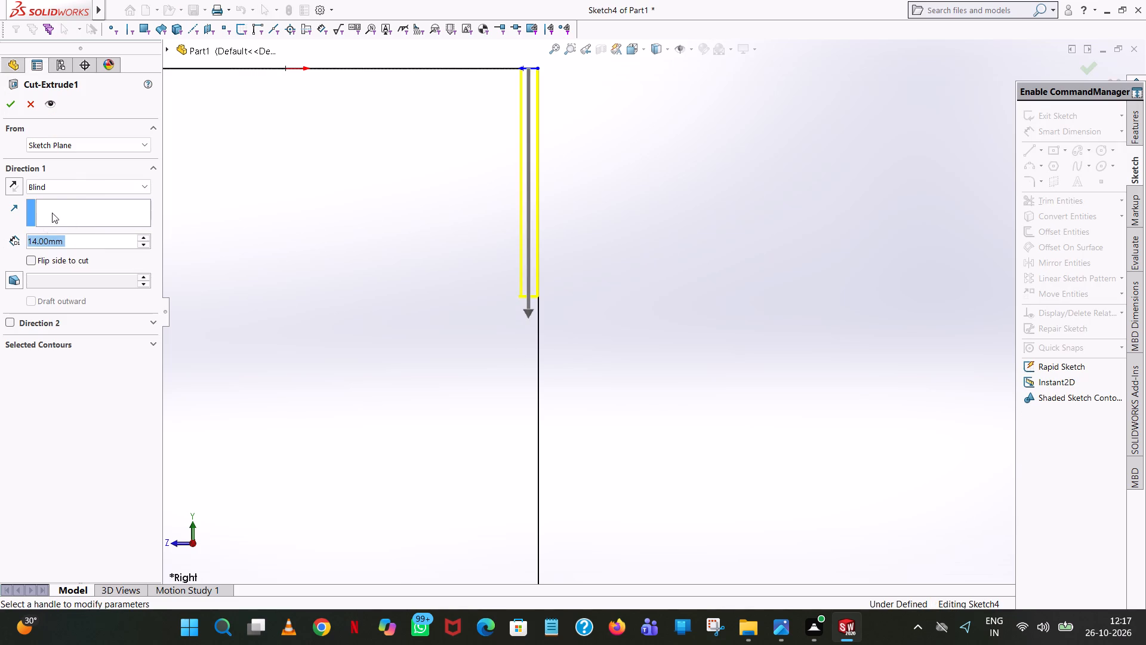
{"action": "right_click_drag", "start_coordinate": [7, 153], "coordinate": [9, 134]}
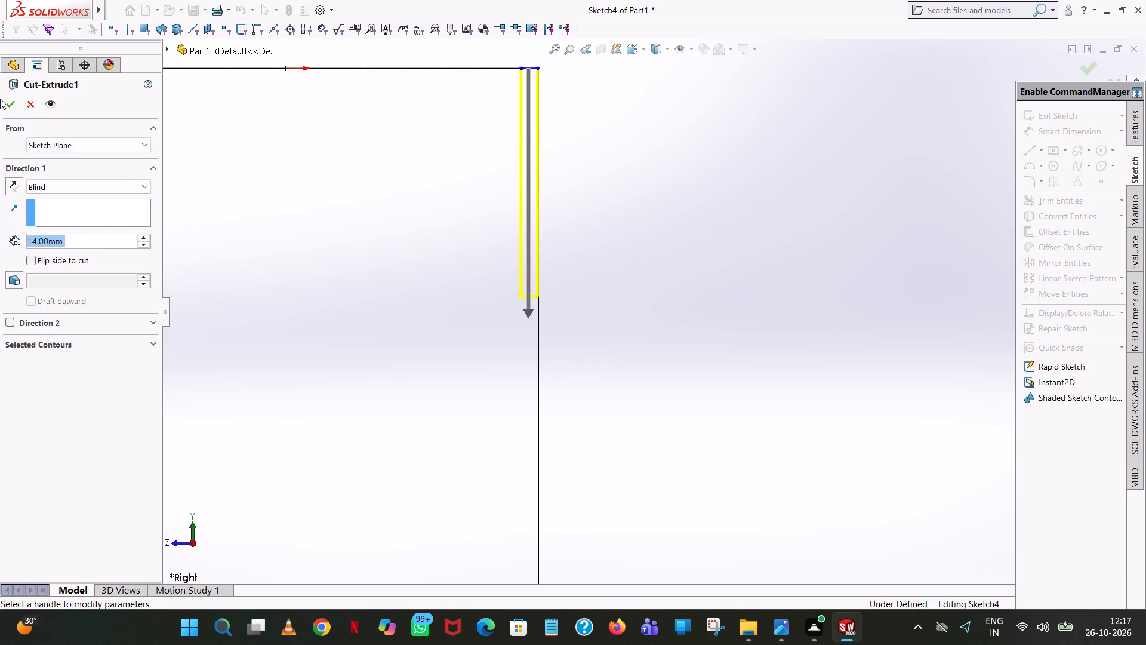
{"action": "left_click", "coordinate": [11, 101]}
{"action": "left_click", "coordinate": [615, 254]}
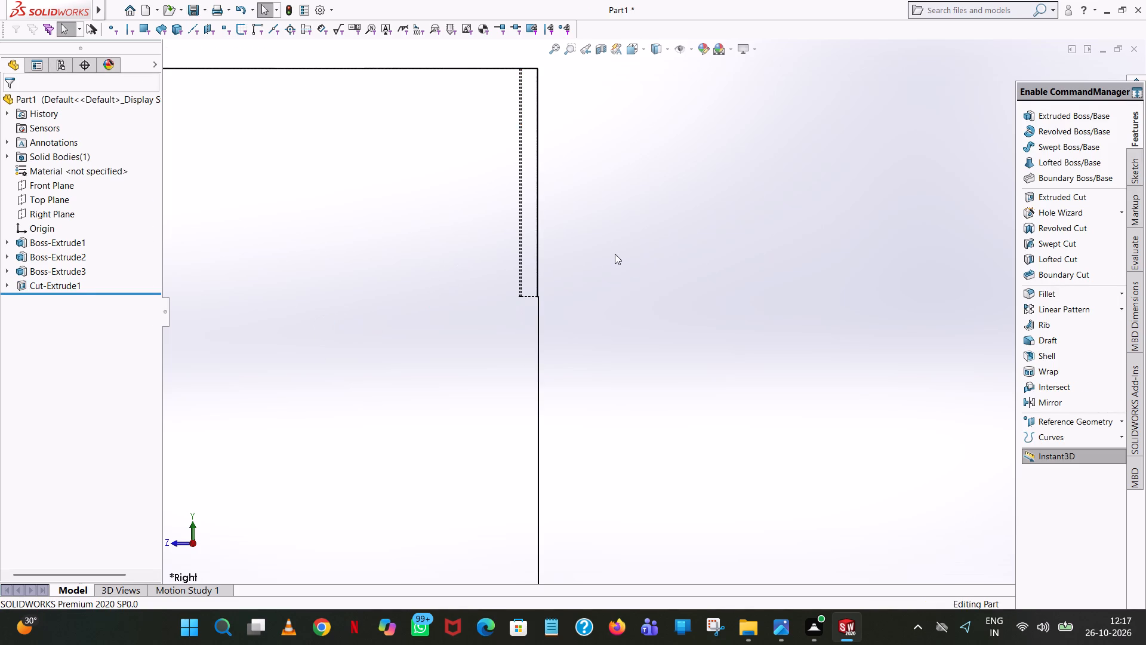
Start a new sketch on the Right Plane with the stepped part viewed square to it.
{"action": "scroll", "coordinate": [635, 258], "scroll_direction": "up", "scroll_amount": 5}
{"action": "scroll", "coordinate": [765, 269], "scroll_direction": "down", "scroll_amount": 3}
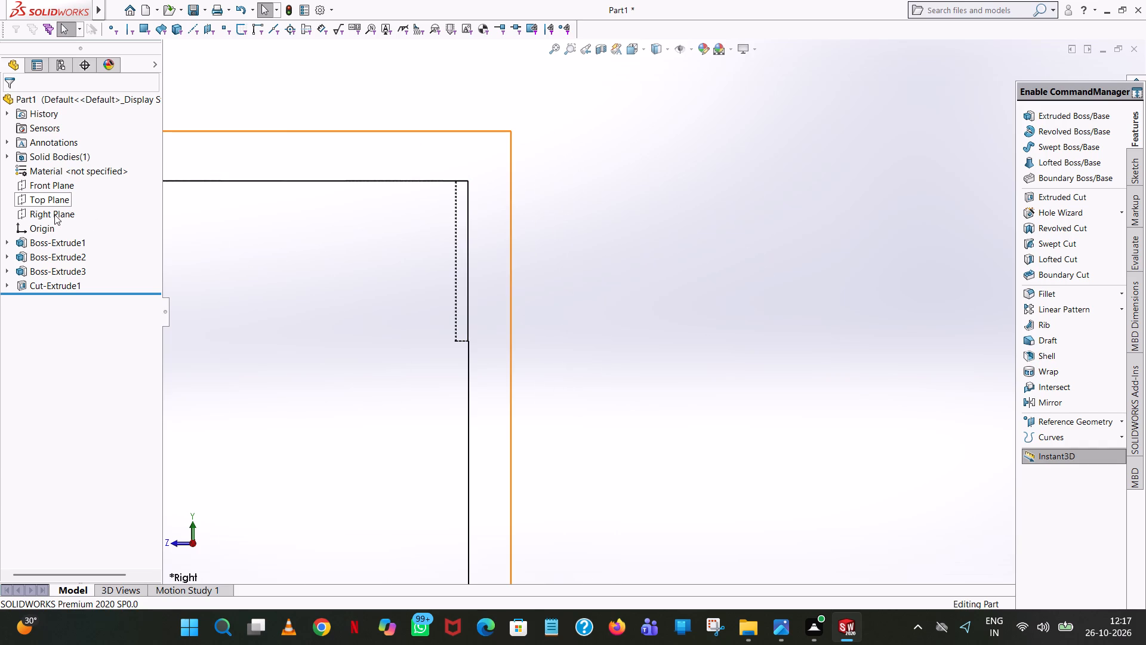
{"action": "left_click", "coordinate": [53, 216]}
{"action": "middle_click_drag", "start_coordinate": [589, 156], "coordinate": [585, 179]}
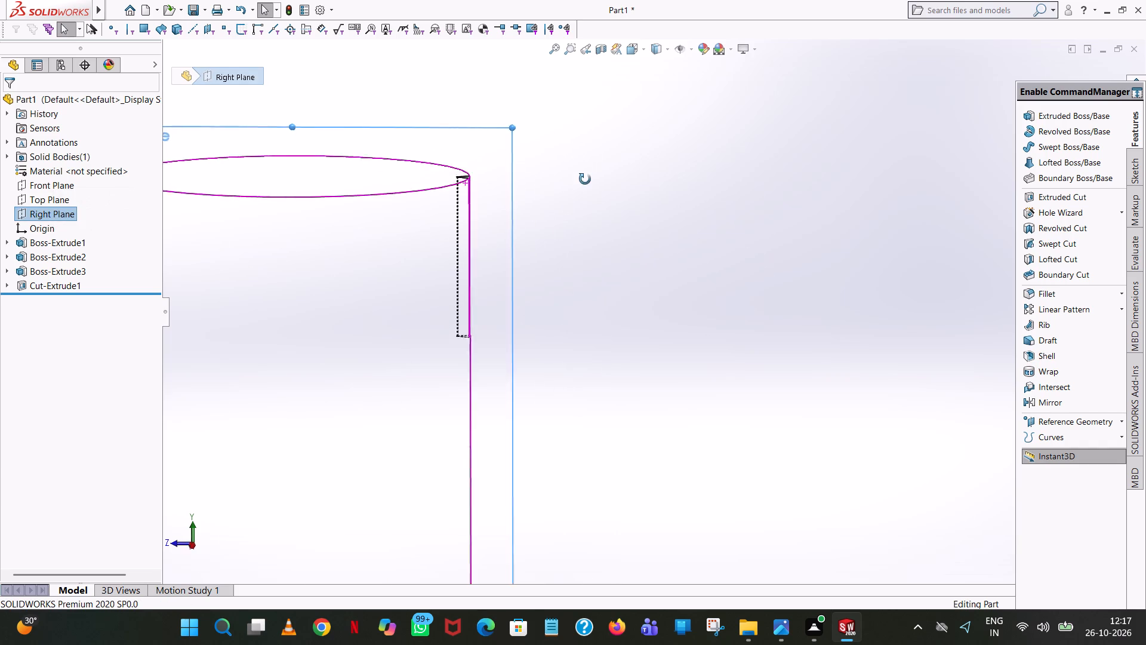
{"action": "middle_click_drag", "start_coordinate": [585, 179], "coordinate": [590, 276]}
{"action": "left_click", "coordinate": [631, 54]}
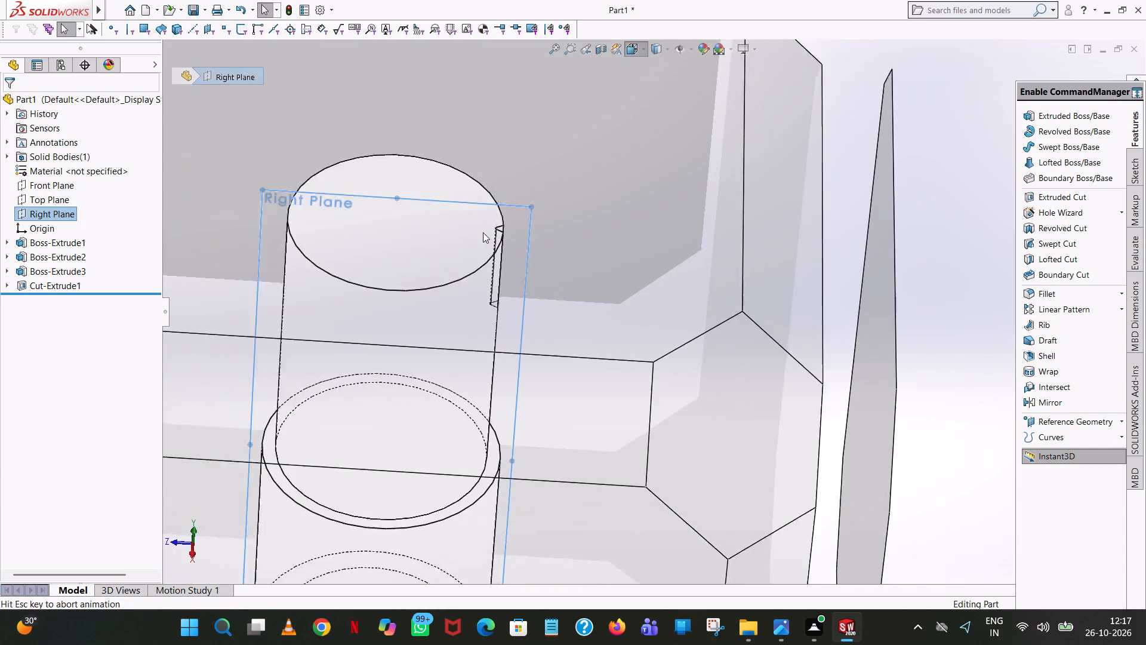
{"action": "left_click", "coordinate": [565, 437]}
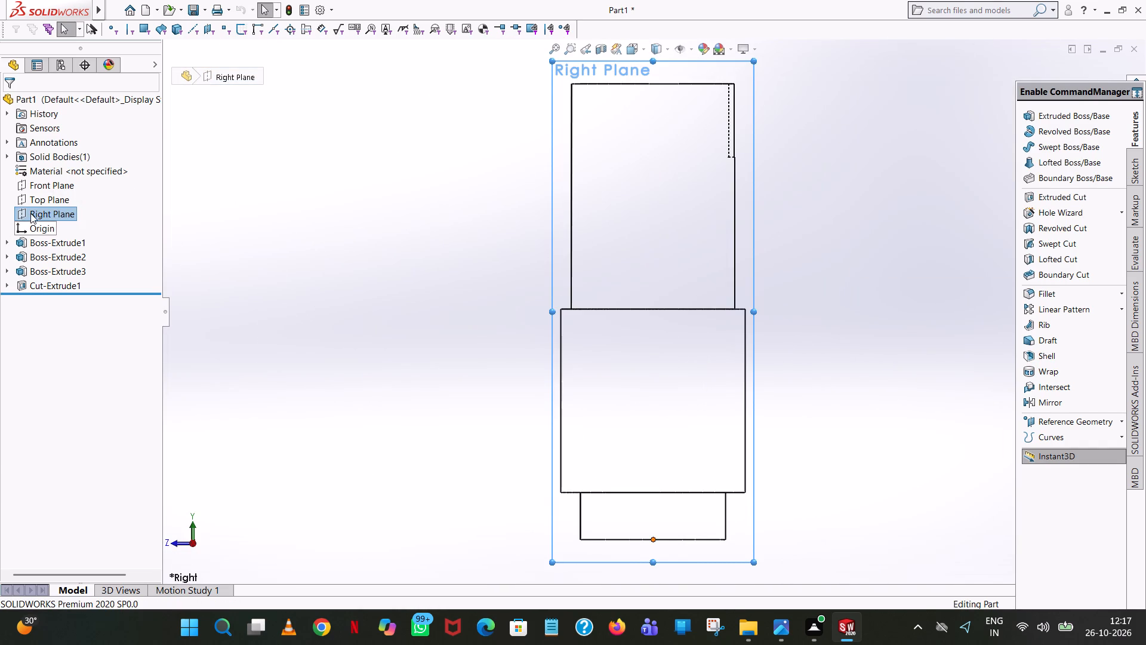
{"action": "left_click", "coordinate": [30, 213]}
{"action": "left_click", "coordinate": [46, 188]}
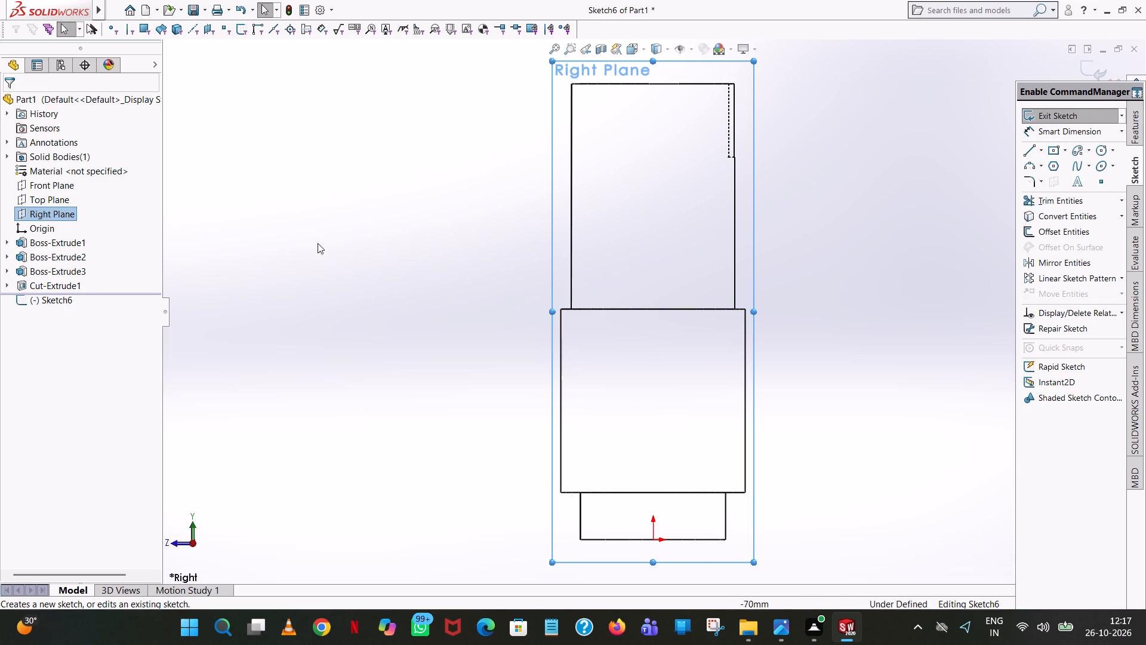
Draw a horizontal centerline outward from the V-groove's lower end where it meets the cylinder's outer edge.
{"action": "scroll", "coordinate": [623, 234], "scroll_direction": "up", "scroll_amount": 2}
{"action": "scroll", "coordinate": [772, 154], "scroll_direction": "down", "scroll_amount": 7}
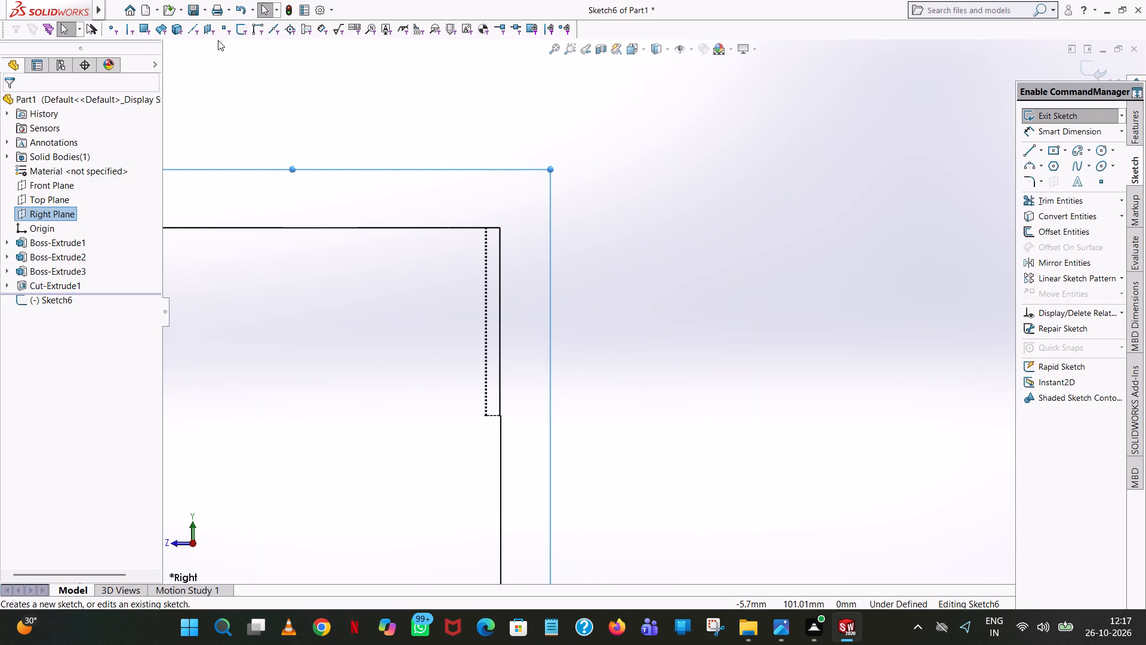
{"action": "left_click", "coordinate": [1041, 151]}
{"action": "left_click", "coordinate": [1040, 170]}
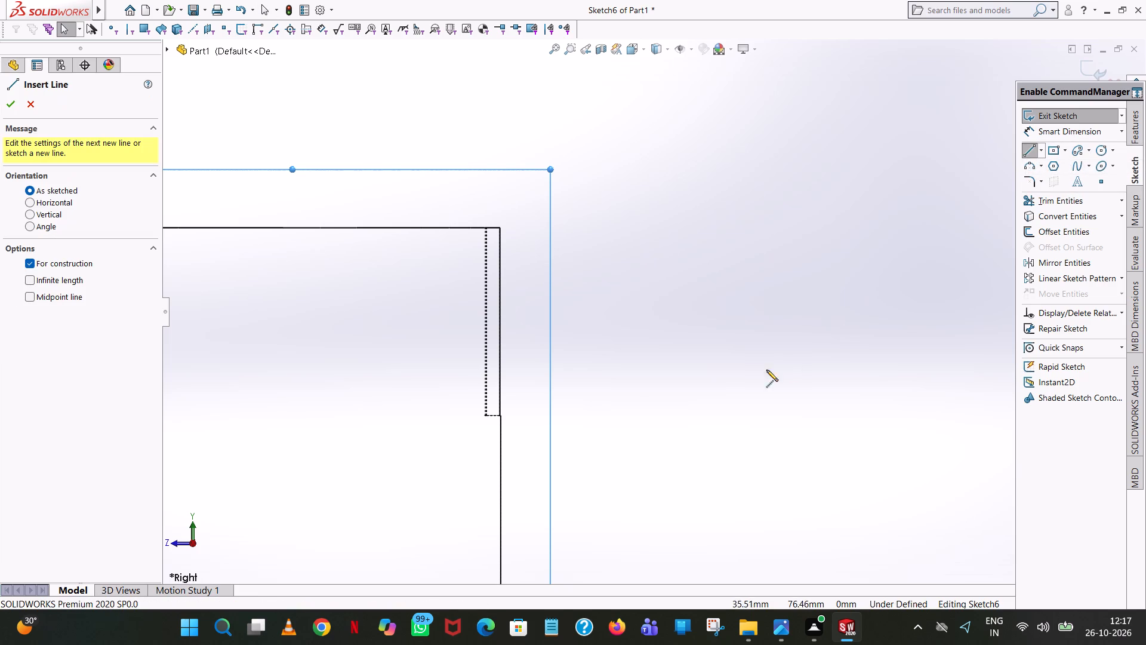
{"action": "left_click", "coordinate": [498, 414]}
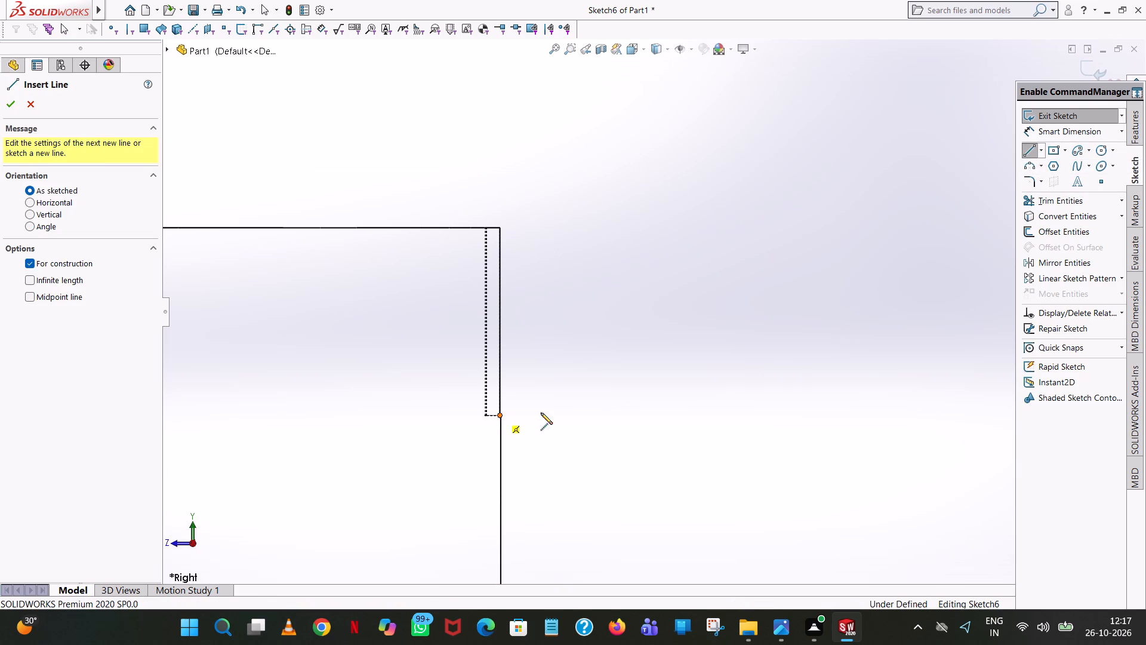
{"action": "left_click", "coordinate": [849, 413]}
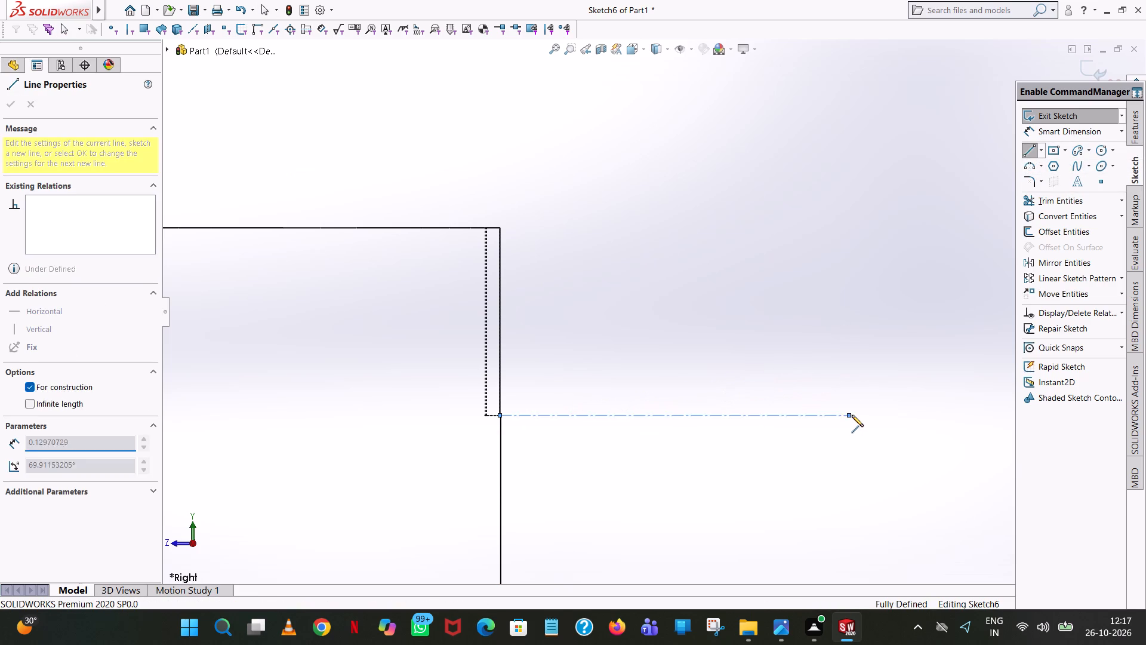
{"action": "key", "text": "Escape"}
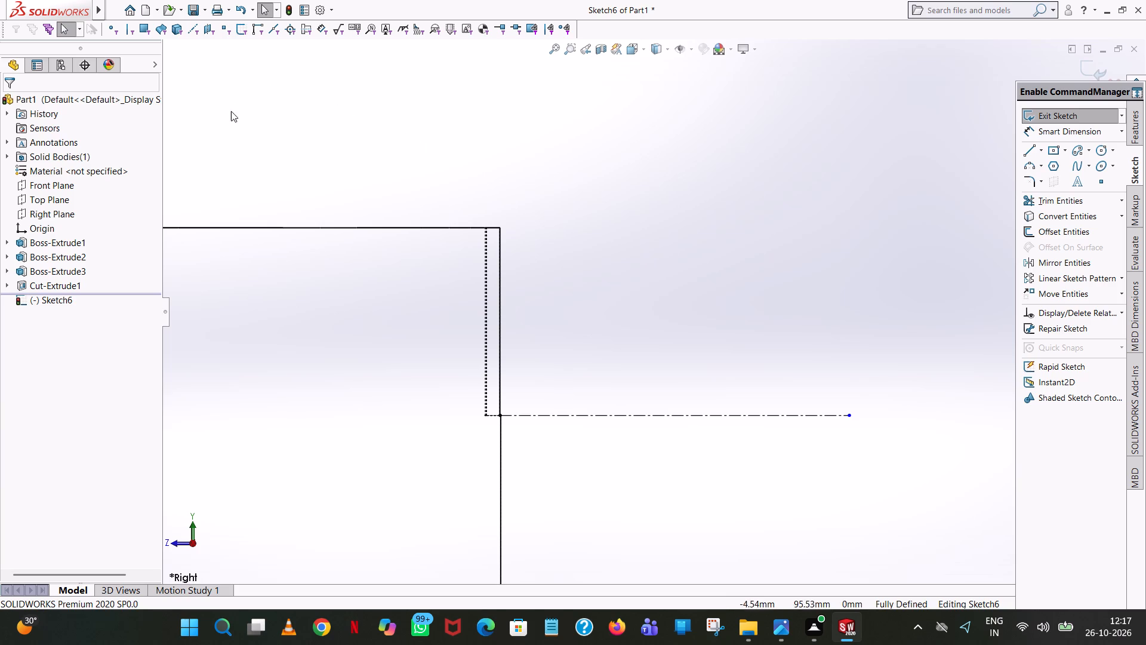
Sketch a centerpoint arc centred on the centerline, about 7.6 mm in radius and 96°, from below its centre round to the centerline.
{"action": "left_click", "coordinate": [1099, 150]}
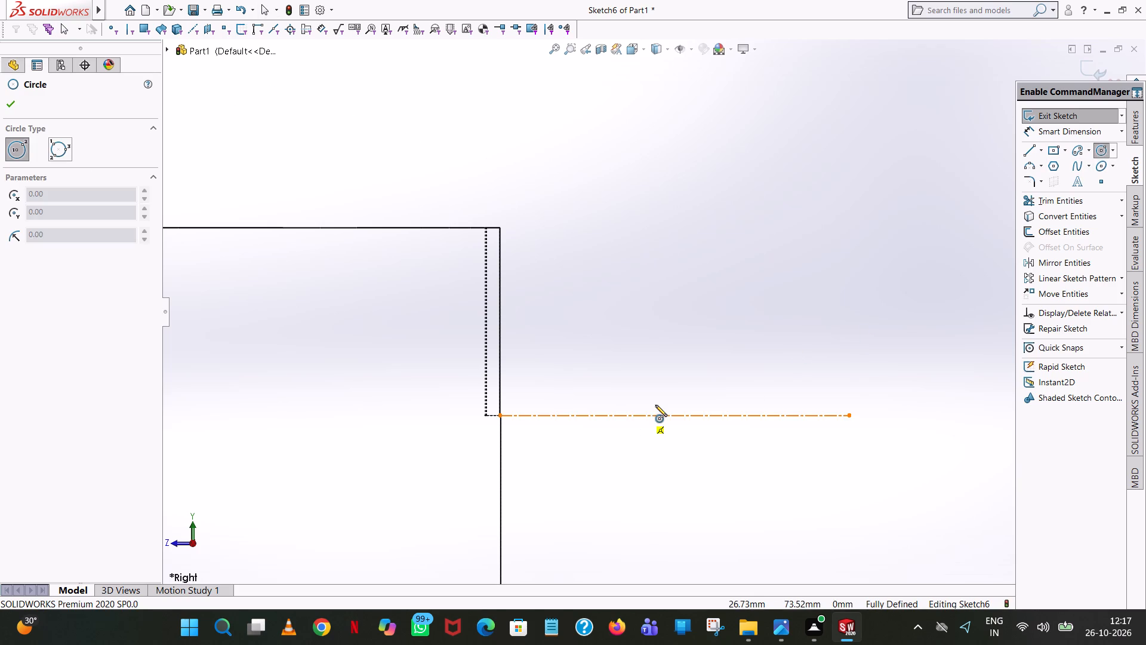
{"action": "key", "text": "Escape"}
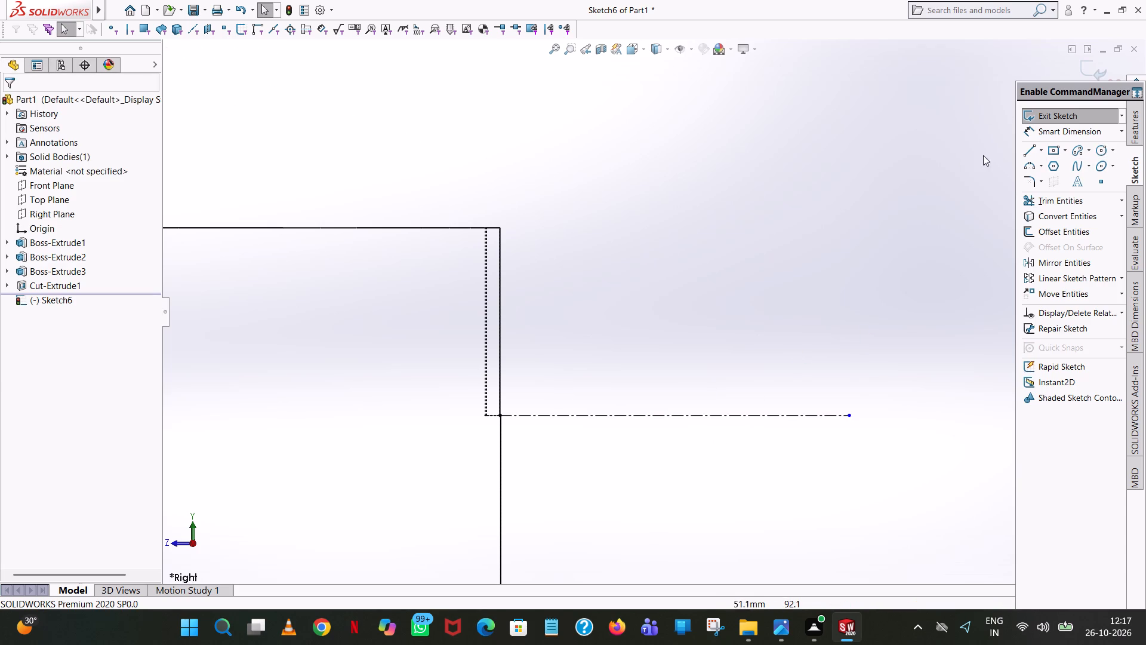
{"action": "left_click", "coordinate": [1045, 164]}
{"action": "left_click", "coordinate": [1042, 170]}
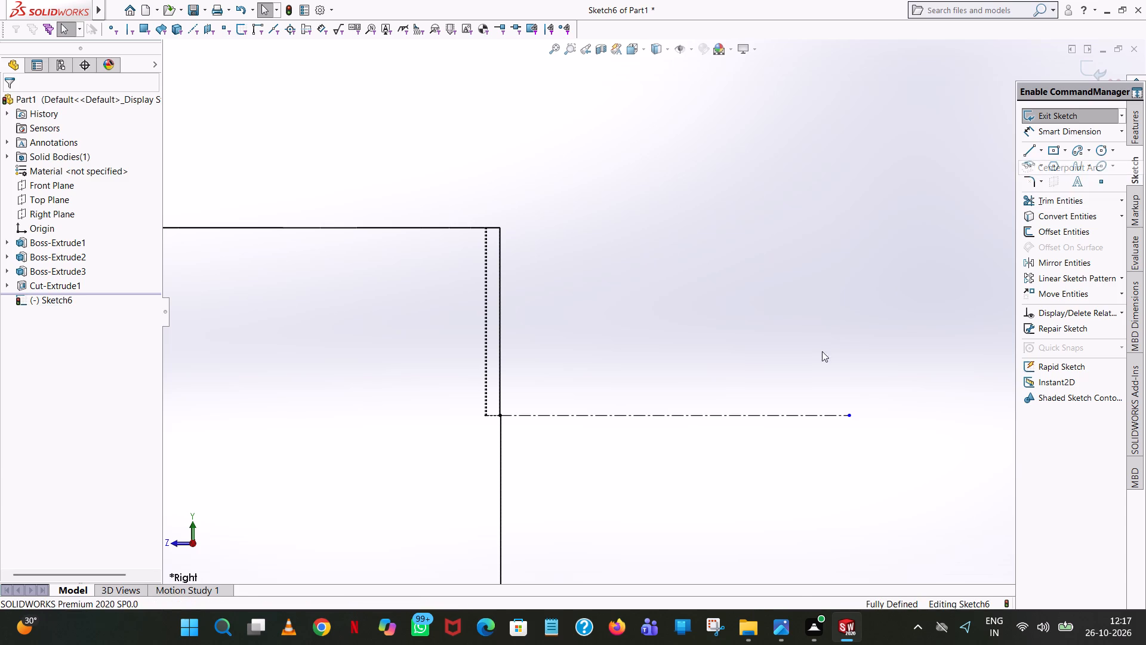
{"action": "left_click", "coordinate": [654, 413]}
{"action": "left_click", "coordinate": [665, 517]}
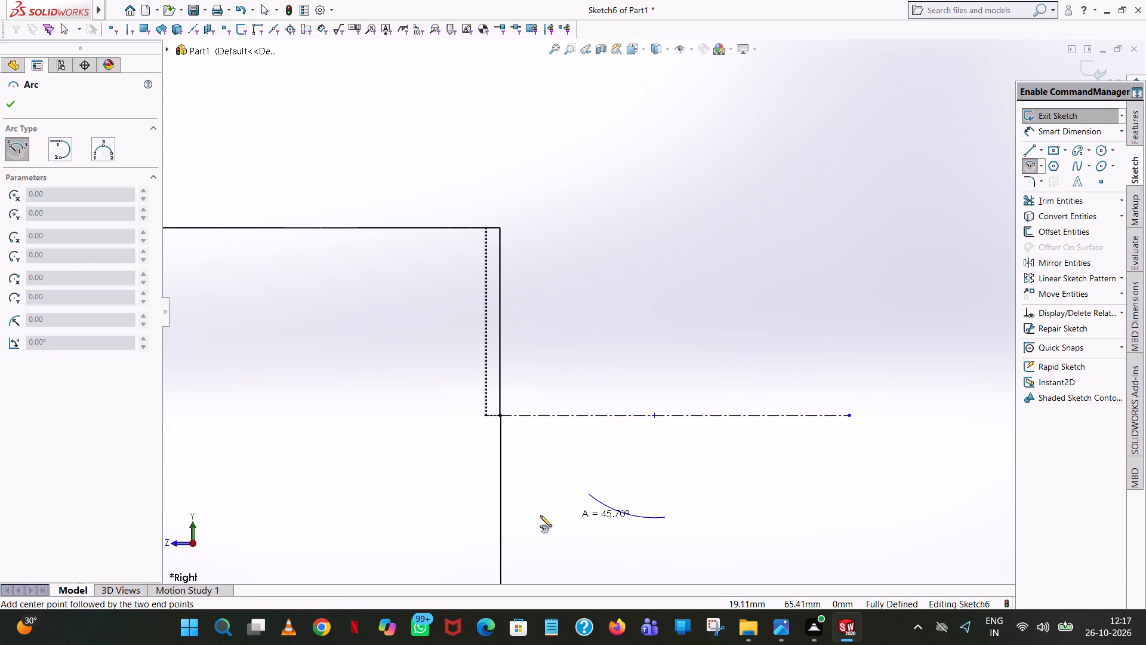
{"action": "left_click", "coordinate": [543, 419]}
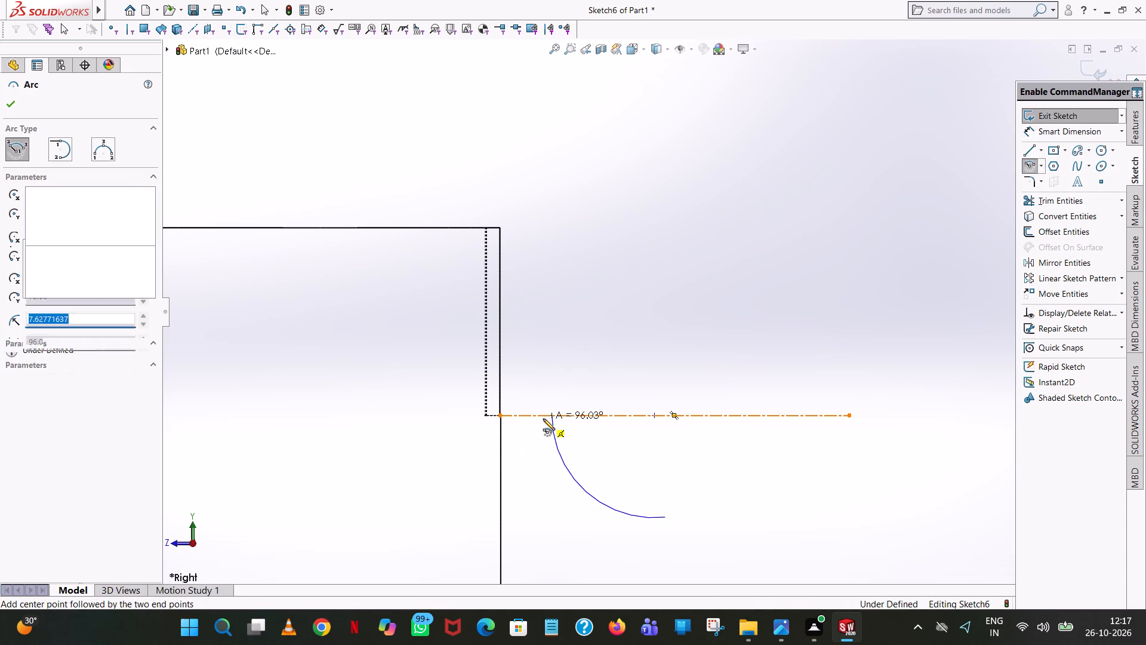
{"action": "key", "text": "Escape"}
{"action": "key", "text": "Escape"}
Make the arc tangent to the V-groove's hidden inner edge.
{"action": "left_click", "coordinate": [560, 456]}
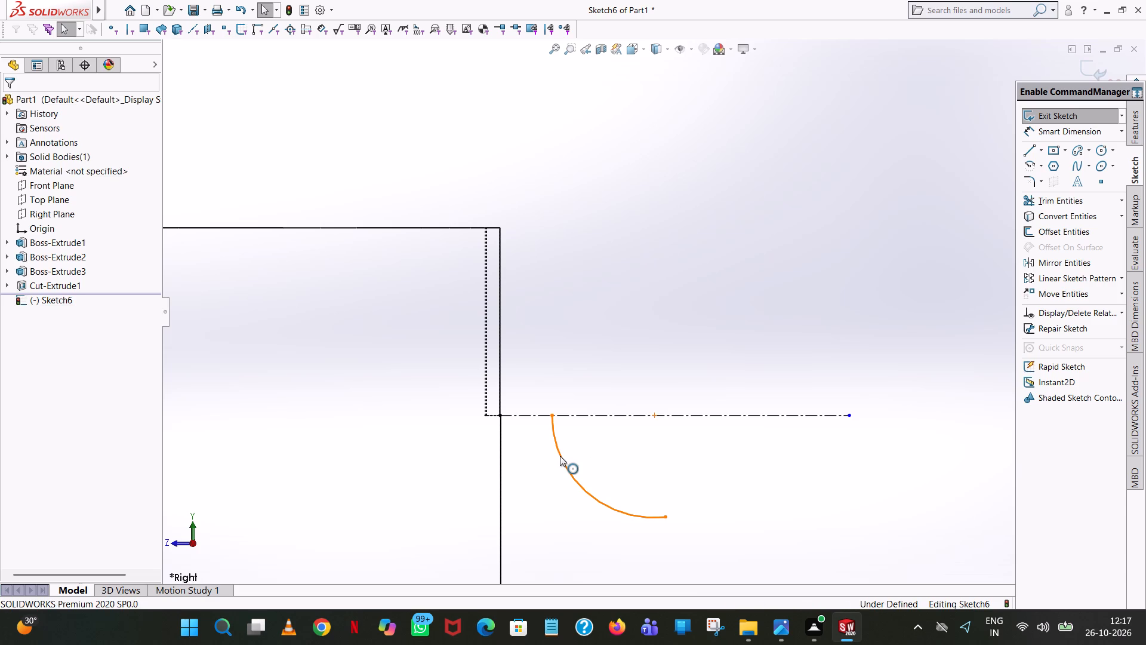
{"action": "left_click", "coordinate": [485, 398], "text": "ctrl"}
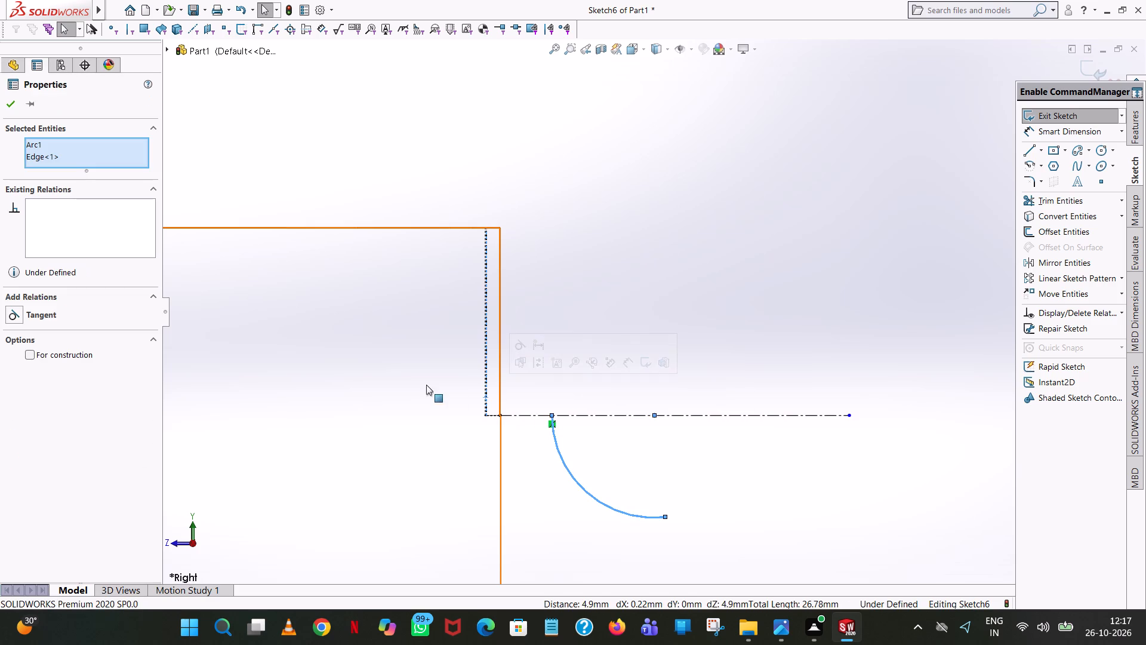
{"action": "left_click", "coordinate": [16, 317]}
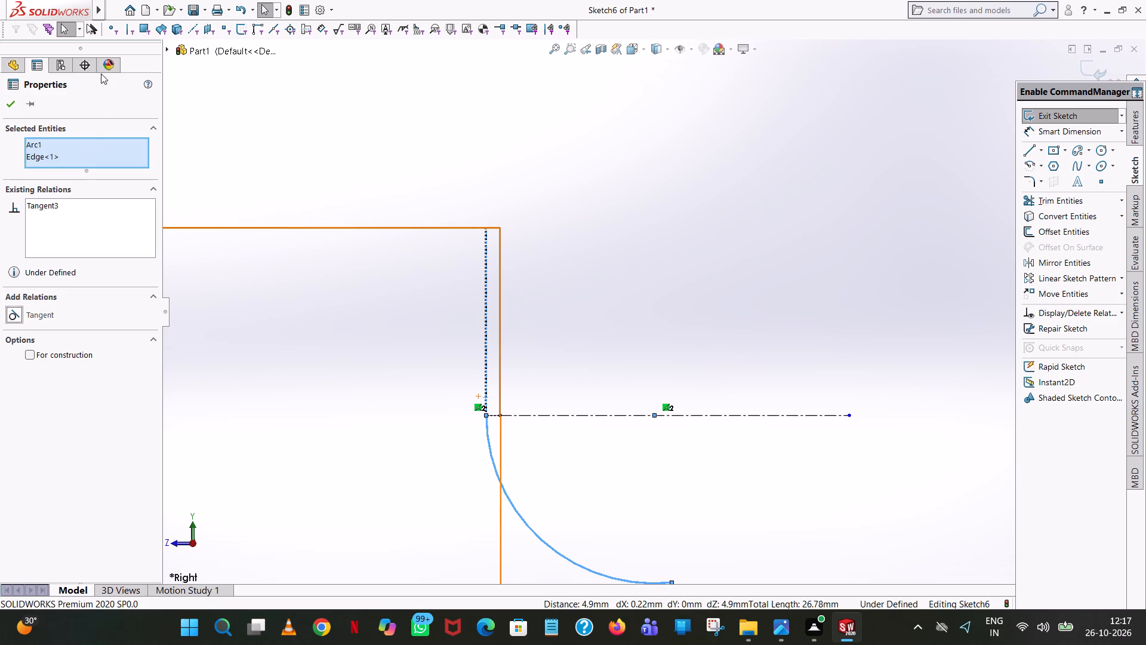
{"action": "scroll", "coordinate": [461, 186], "scroll_direction": "up", "scroll_amount": 3}
{"action": "left_click", "coordinate": [697, 428]}
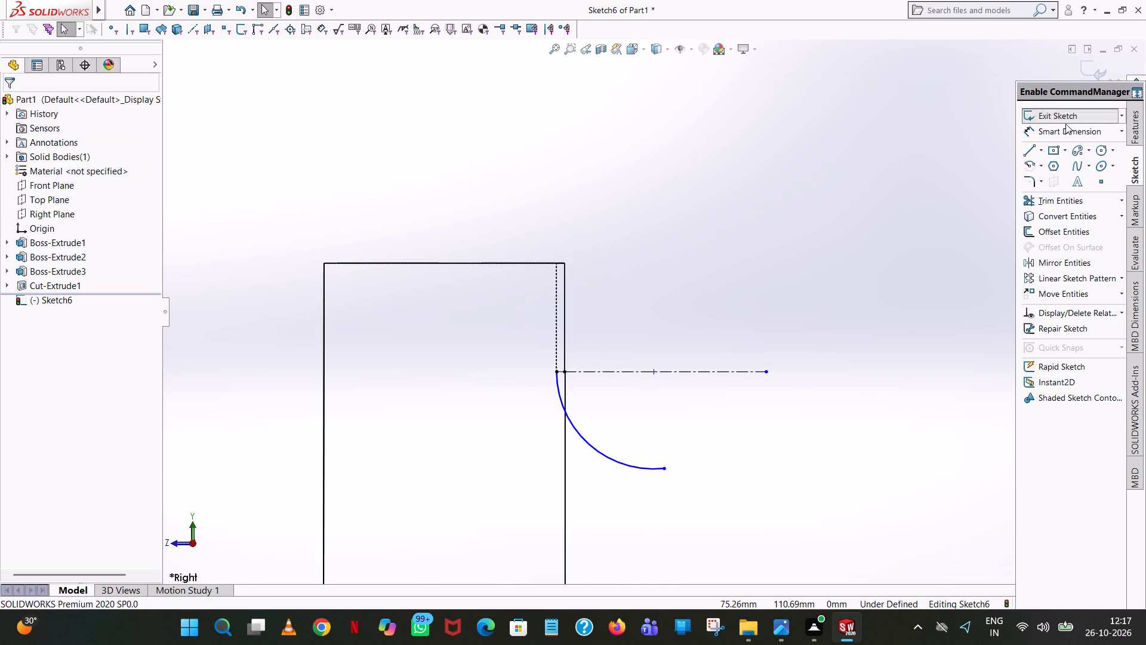
Dimension the arc with a radius of 15 mm.
{"action": "left_click", "coordinate": [1066, 128]}
{"action": "left_click", "coordinate": [599, 454]}
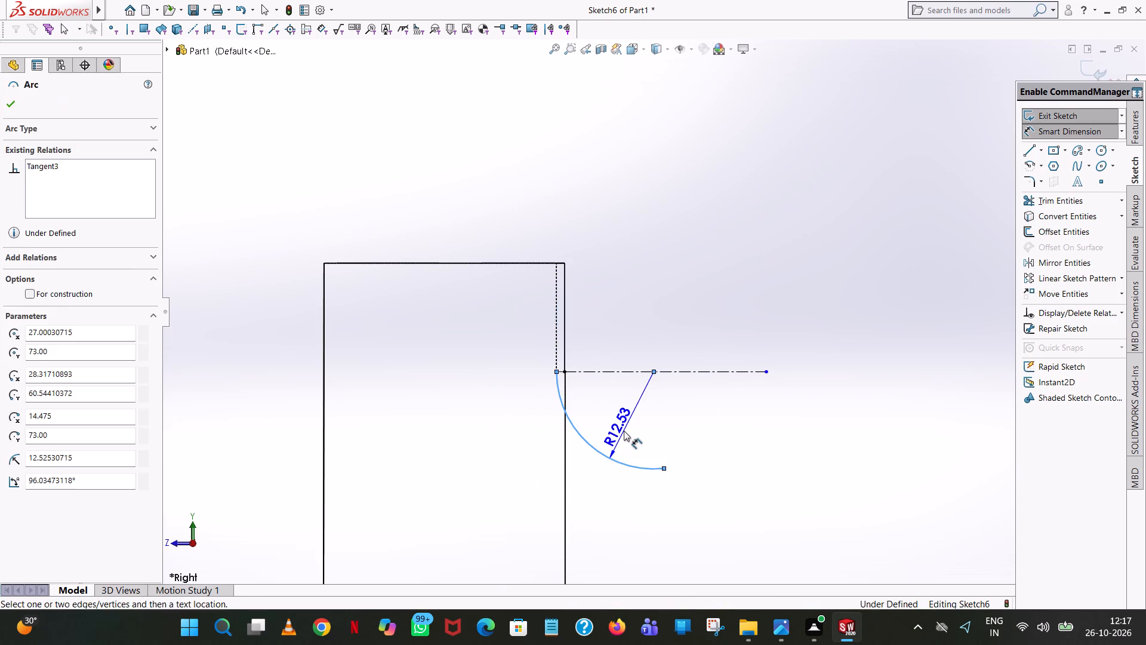
{"action": "left_click", "coordinate": [624, 429]}
{"action": "type", "text": "15"}
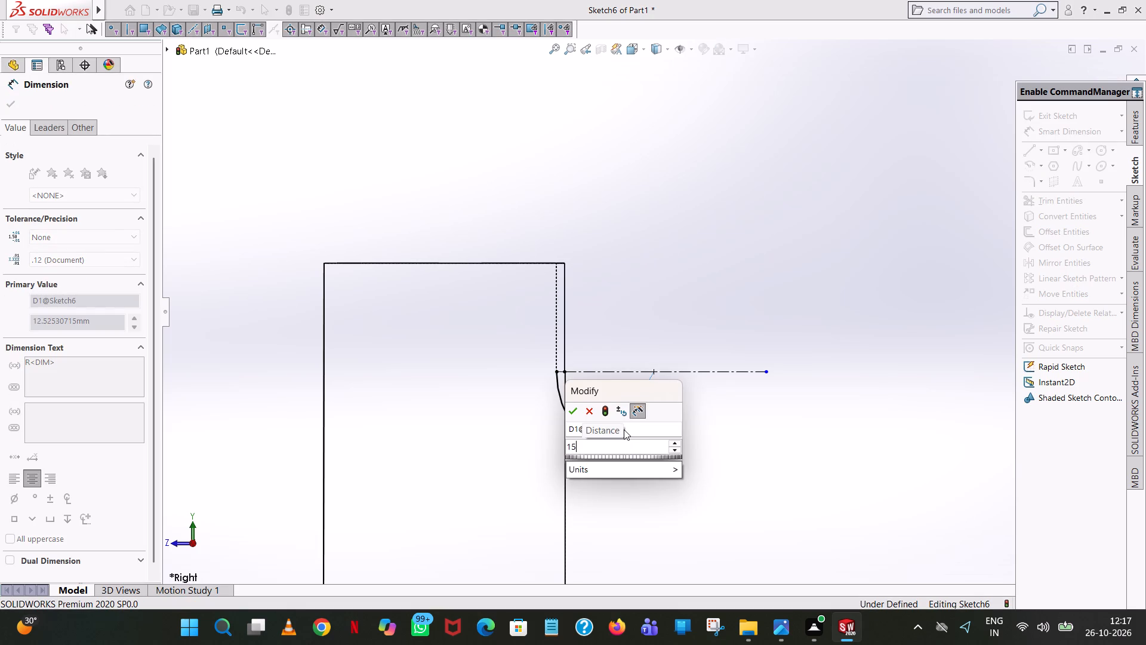
{"action": "key", "text": "Return"}
{"action": "left_click", "coordinate": [692, 420]}
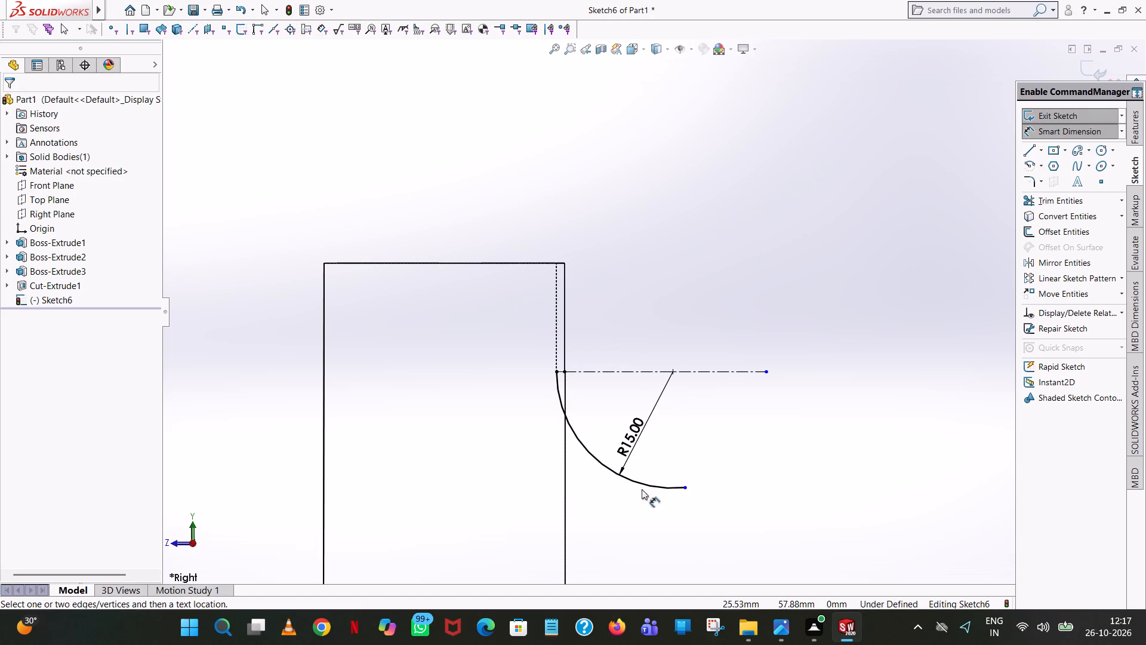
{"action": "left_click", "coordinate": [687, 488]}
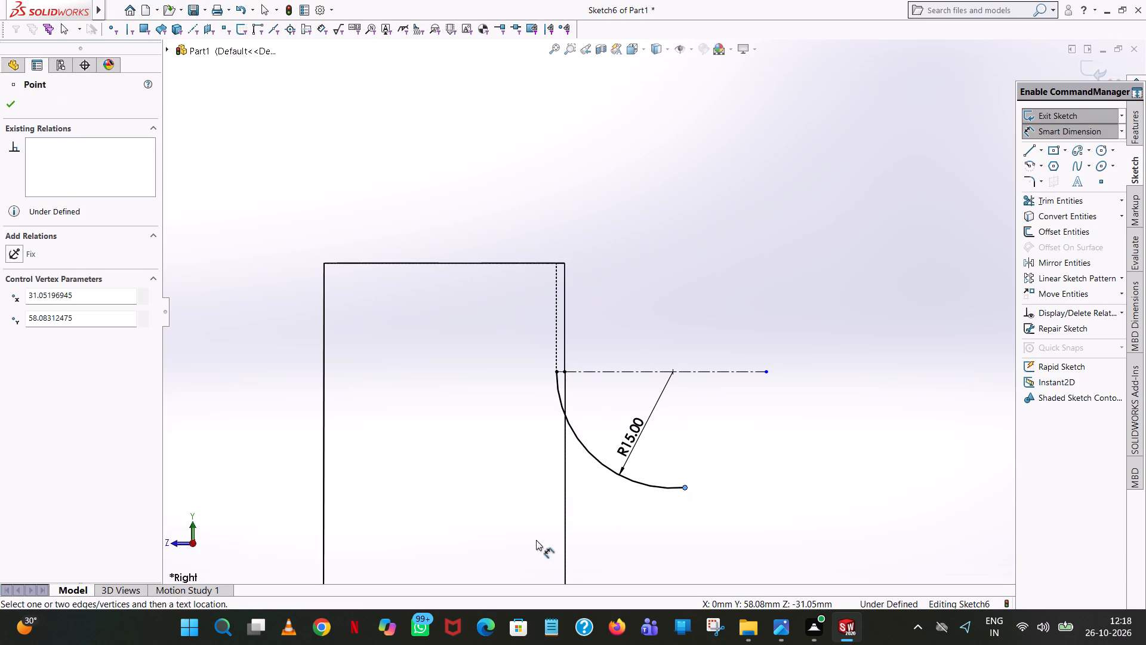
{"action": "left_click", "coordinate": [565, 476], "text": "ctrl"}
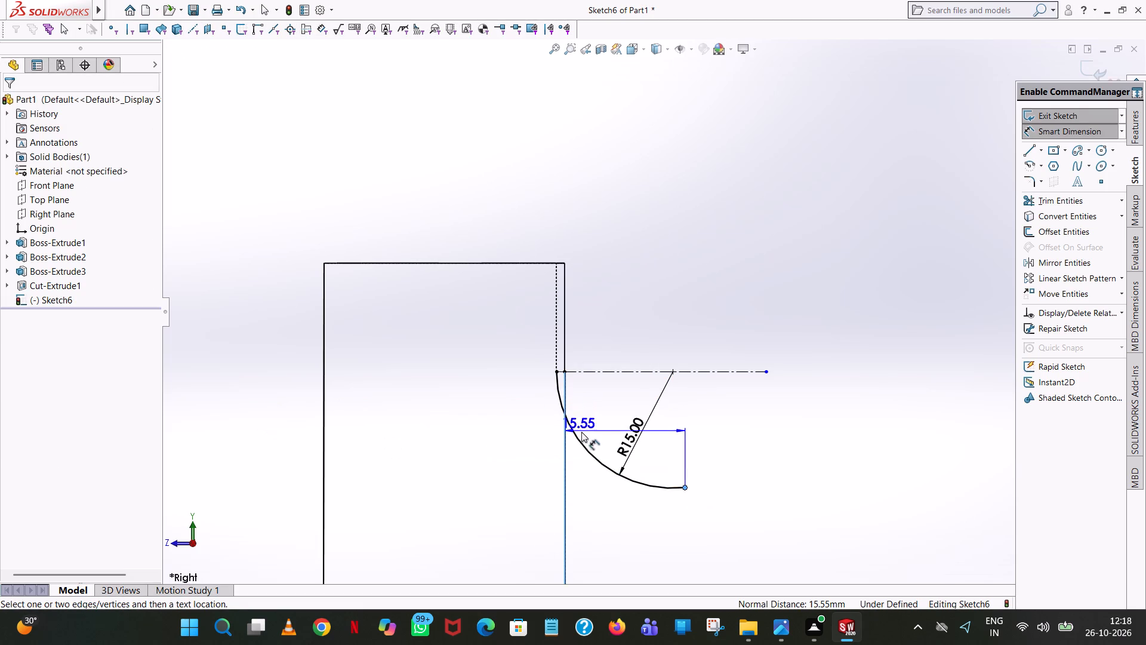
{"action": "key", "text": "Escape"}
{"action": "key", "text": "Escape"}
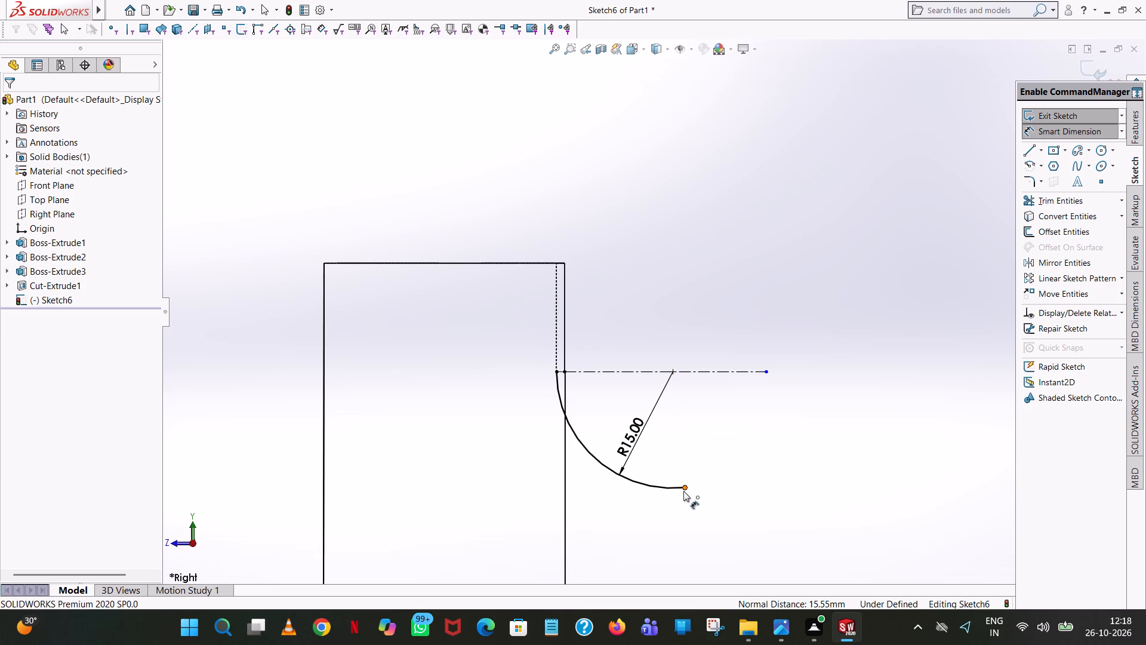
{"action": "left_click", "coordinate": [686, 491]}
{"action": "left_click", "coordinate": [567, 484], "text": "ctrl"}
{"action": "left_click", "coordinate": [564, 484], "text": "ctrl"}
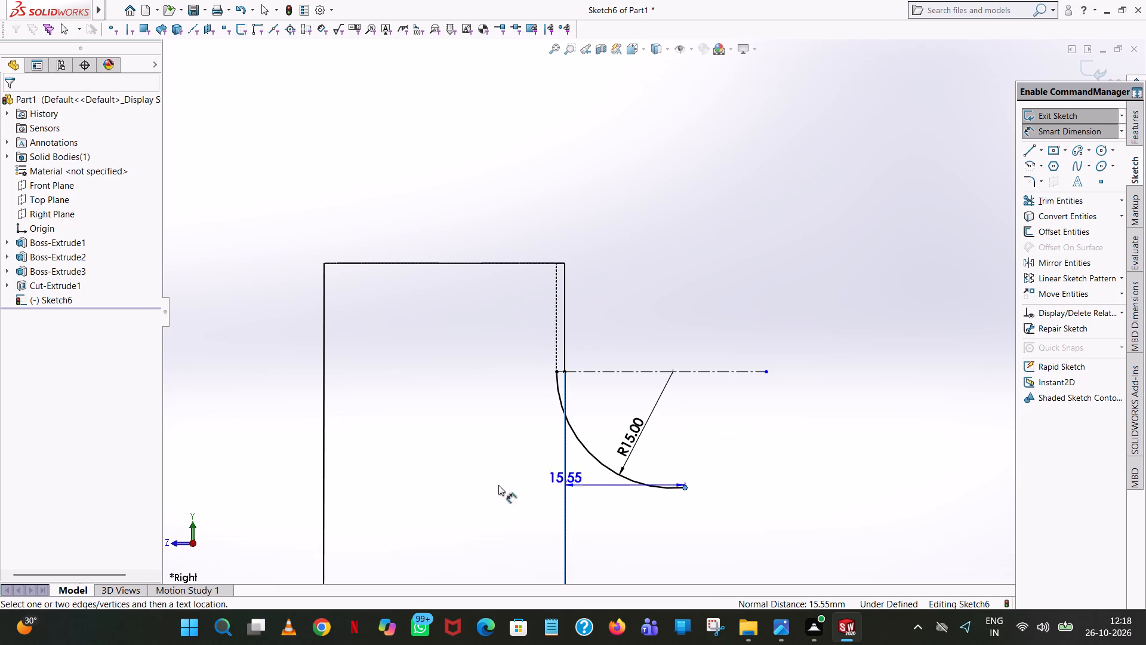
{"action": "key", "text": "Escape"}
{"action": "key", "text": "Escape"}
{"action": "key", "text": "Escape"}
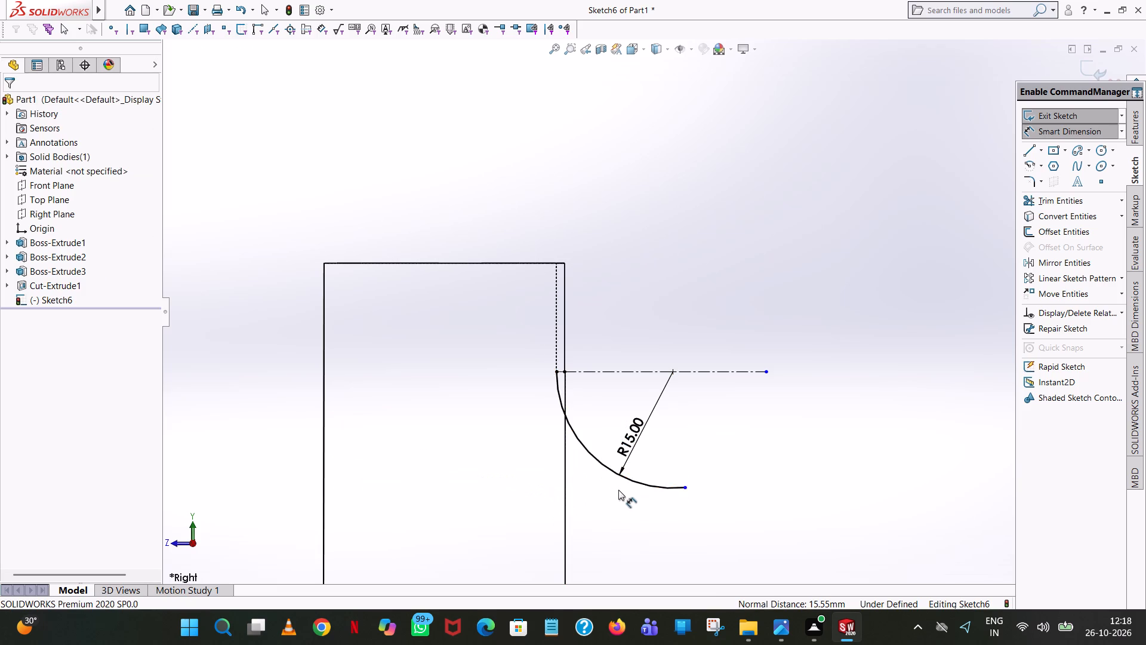
Make the arc's free endpoint coincident with the upper cylinder's silhouette edge.
{"action": "left_click", "coordinate": [686, 490]}
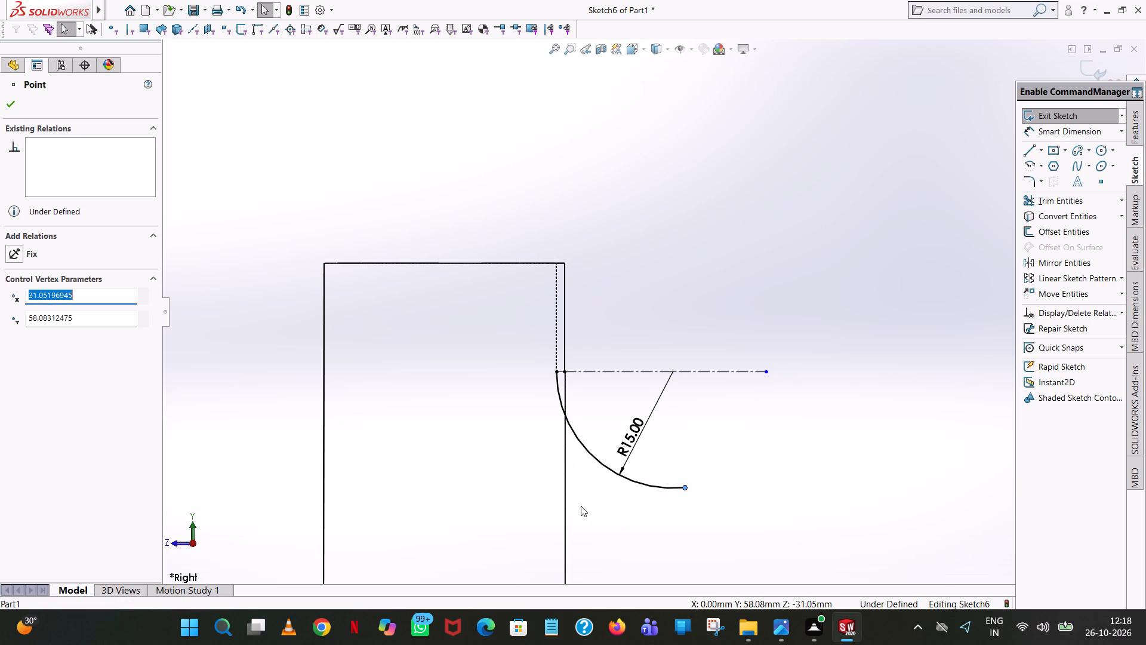
{"action": "left_click", "coordinate": [564, 497], "text": "ctrl"}
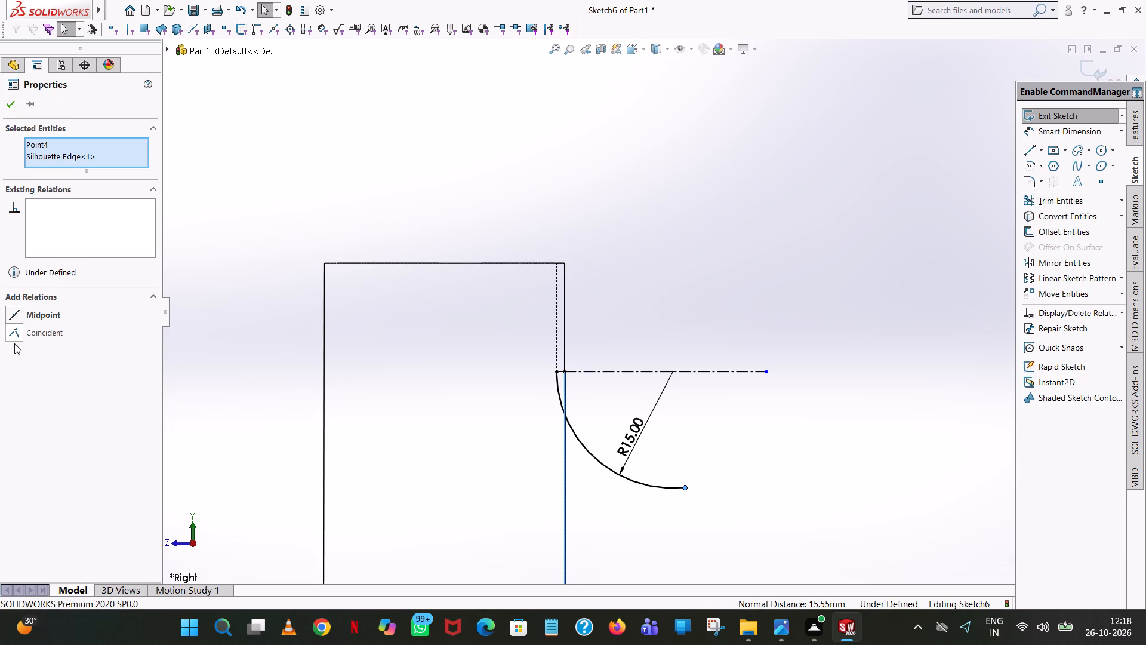
{"action": "left_click", "coordinate": [14, 334]}
{"action": "left_click", "coordinate": [617, 198]}
Close the arc profile with a horizontal line about 1 mm across the groove's end and a line about 5.45 mm along the cylinder's edge.
{"action": "scroll", "coordinate": [651, 414], "scroll_direction": "down", "scroll_amount": 4}
{"action": "scroll", "coordinate": [552, 386], "scroll_direction": "down", "scroll_amount": 1}
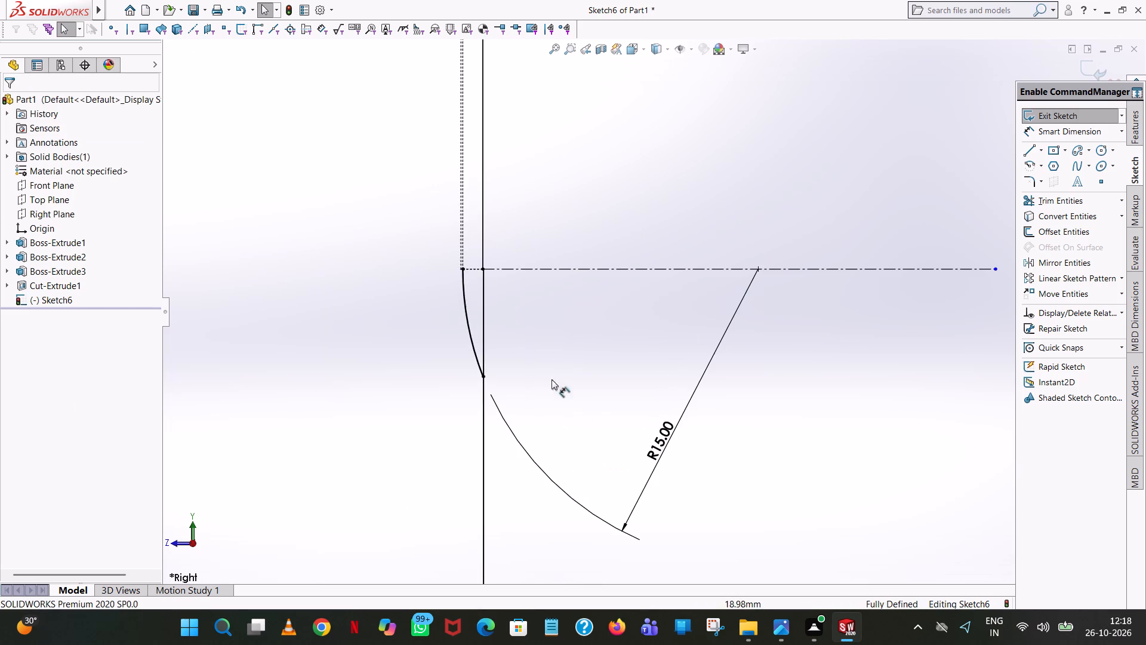
{"action": "left_click", "coordinate": [1027, 151]}
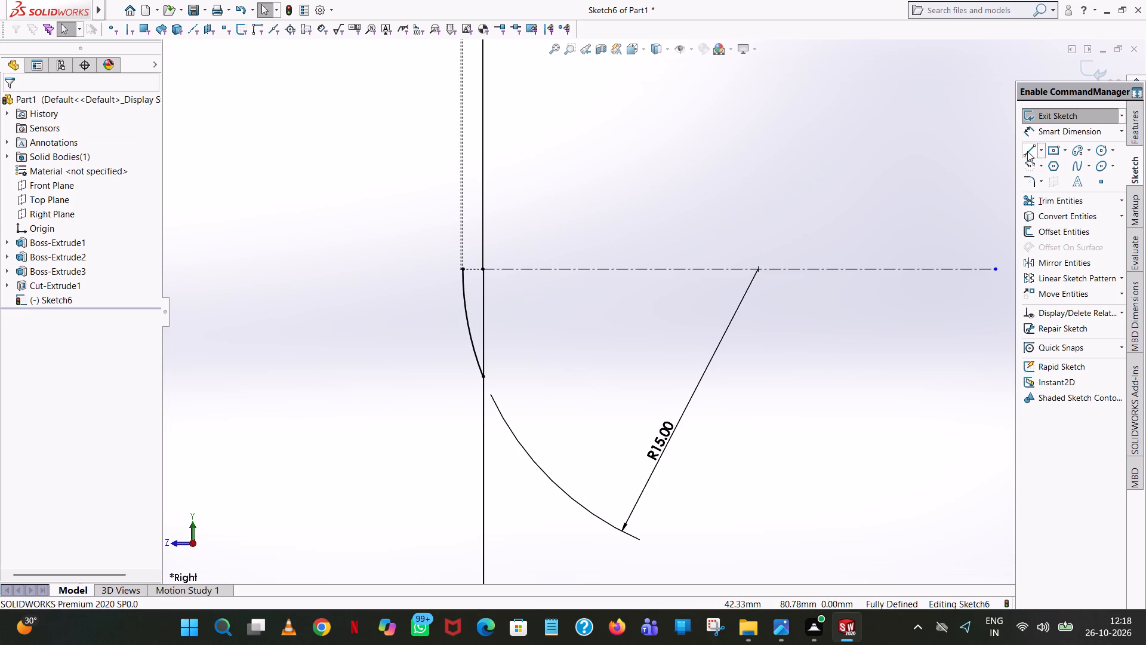
{"action": "left_click", "coordinate": [460, 268]}
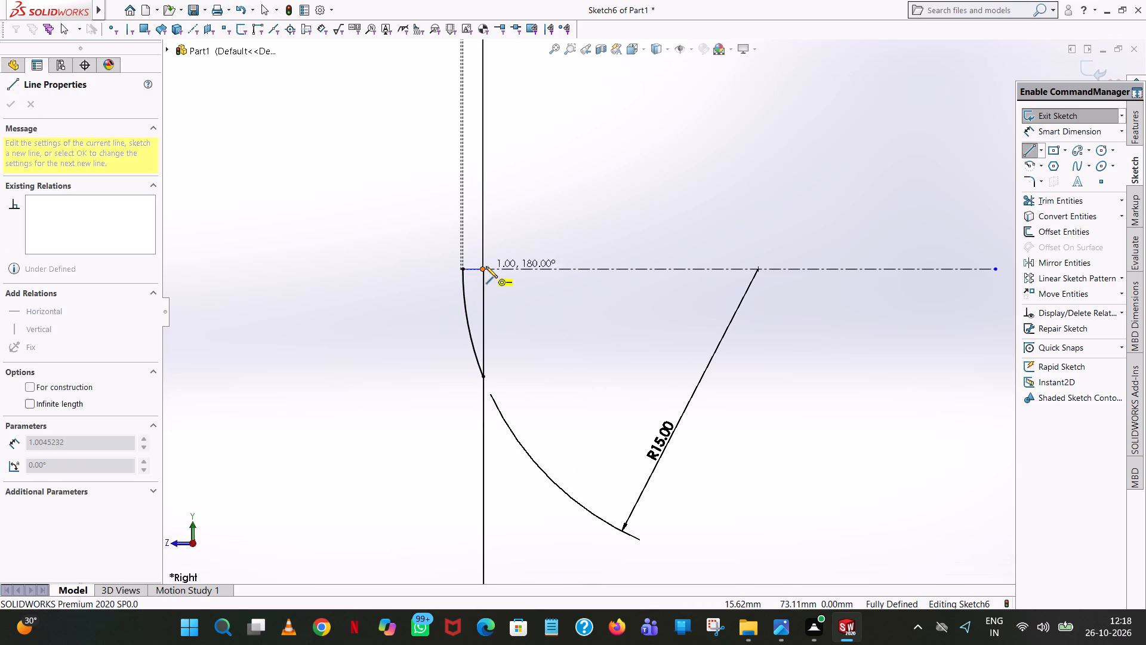
{"action": "left_click", "coordinate": [483, 269]}
{"action": "left_click", "coordinate": [485, 377]}
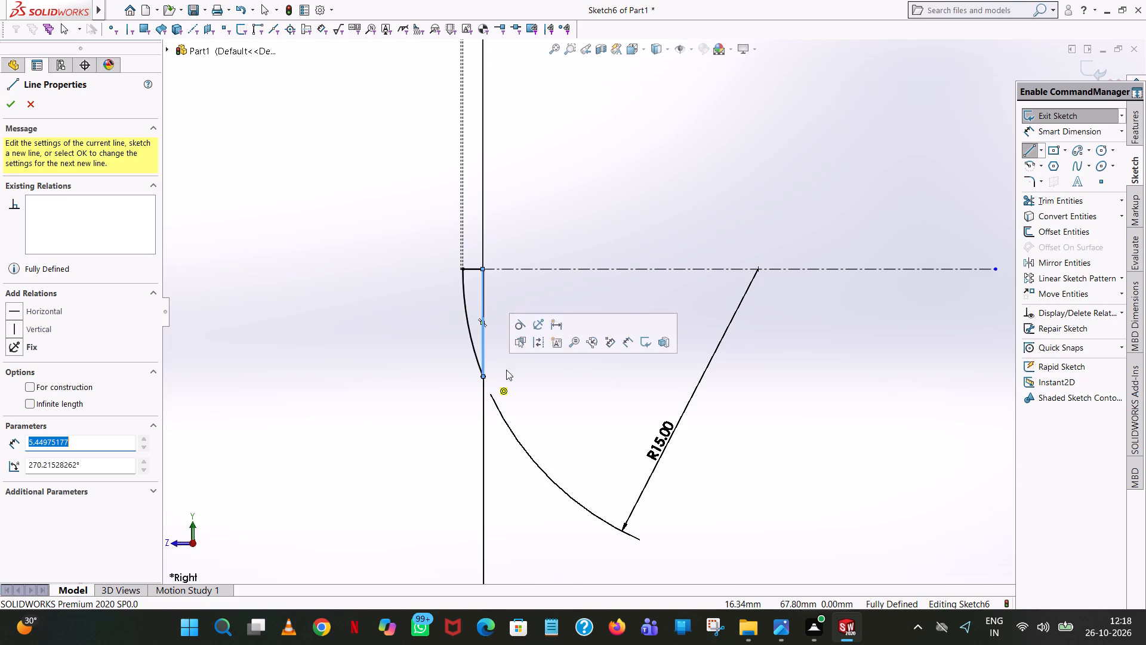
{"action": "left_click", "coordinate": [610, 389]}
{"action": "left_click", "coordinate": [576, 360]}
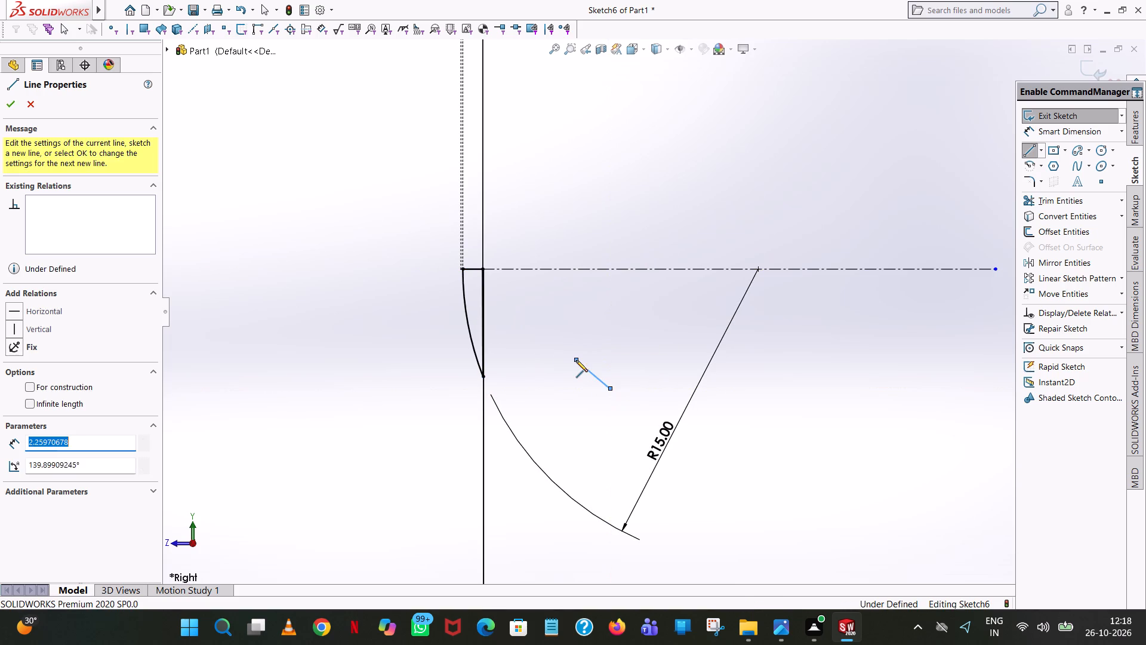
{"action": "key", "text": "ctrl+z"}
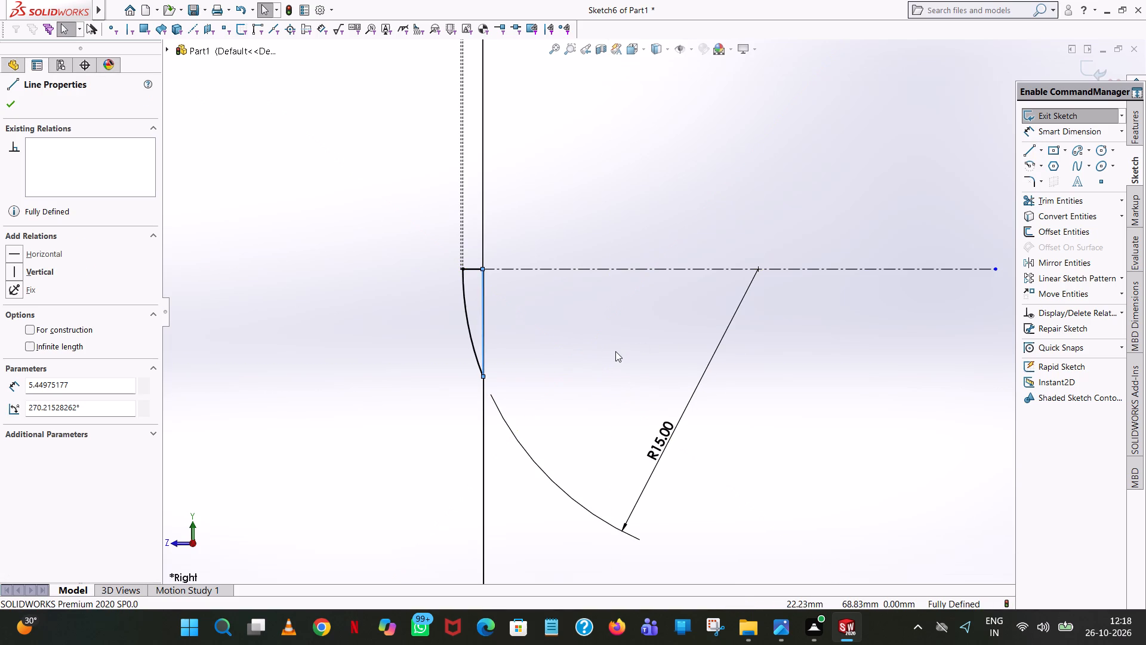
Examine the closed arc profile against the V-groove's inner end from several angles.
{"action": "middle_click", "coordinate": [595, 349]}
{"action": "key", "text": "Escape"}
{"action": "key", "text": "grave"}
{"action": "scroll", "coordinate": [617, 321], "scroll_direction": "up", "scroll_amount": 1}
{"action": "middle_click_drag", "start_coordinate": [615, 321], "coordinate": [574, 416]}
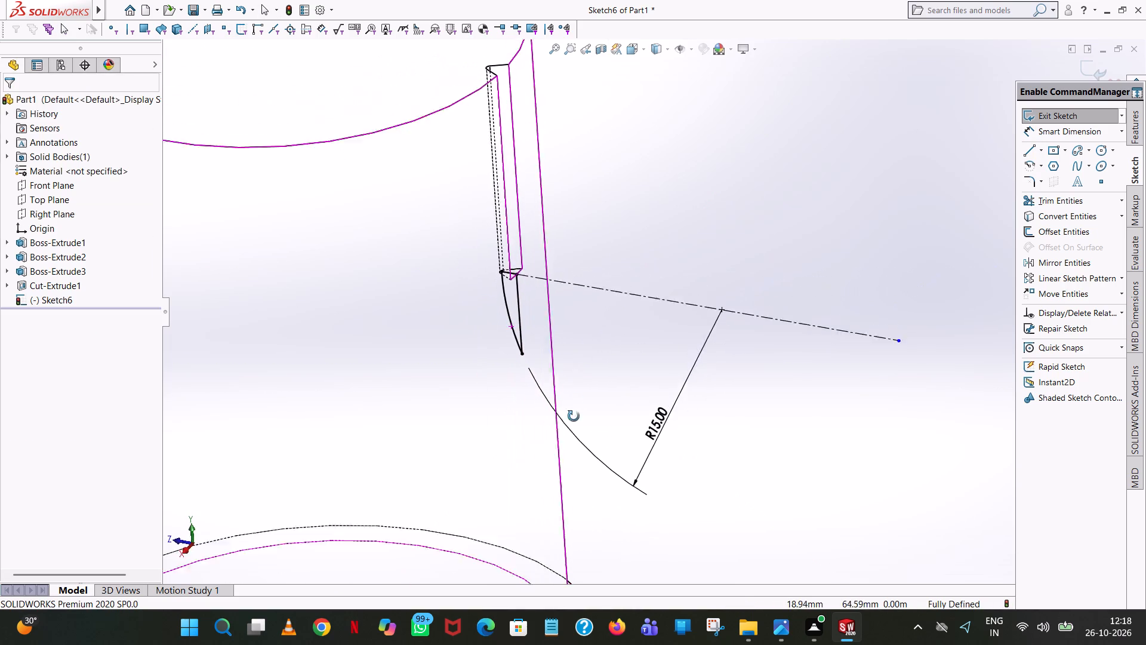
{"action": "middle_click_drag", "start_coordinate": [574, 416], "coordinate": [528, 443]}
{"action": "scroll", "coordinate": [530, 312], "scroll_direction": "down", "scroll_amount": 5}
{"action": "middle_click_drag", "start_coordinate": [529, 220], "coordinate": [525, 234]}
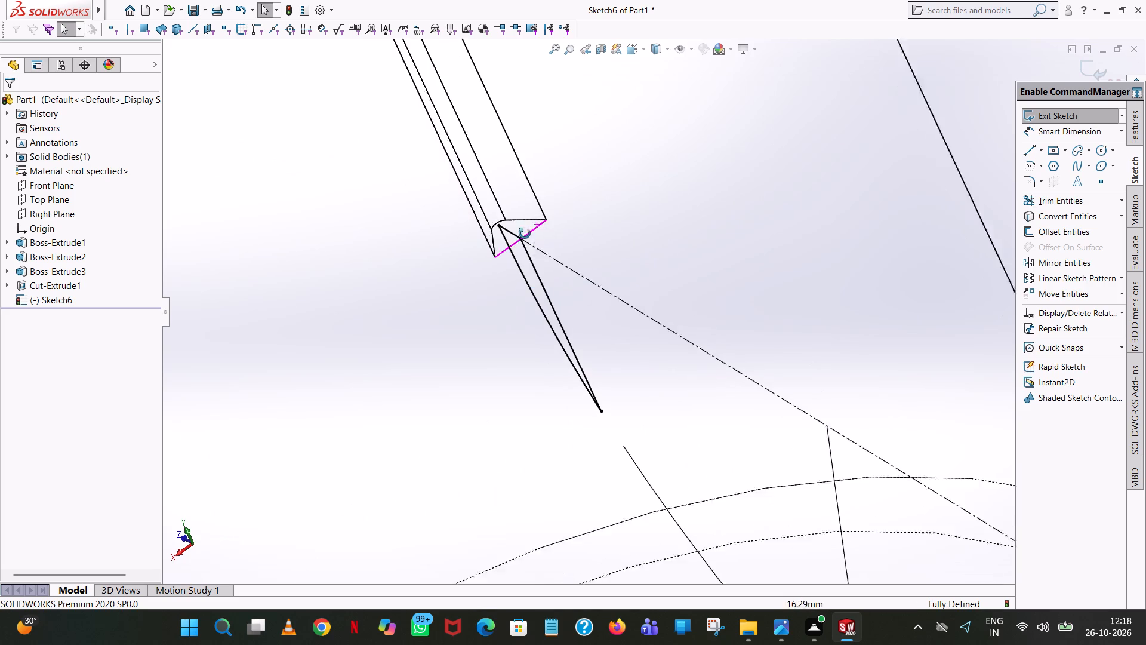
{"action": "middle_click_drag", "start_coordinate": [525, 234], "coordinate": [518, 265]}
{"action": "middle_click_drag", "start_coordinate": [526, 268], "coordinate": [537, 260]}
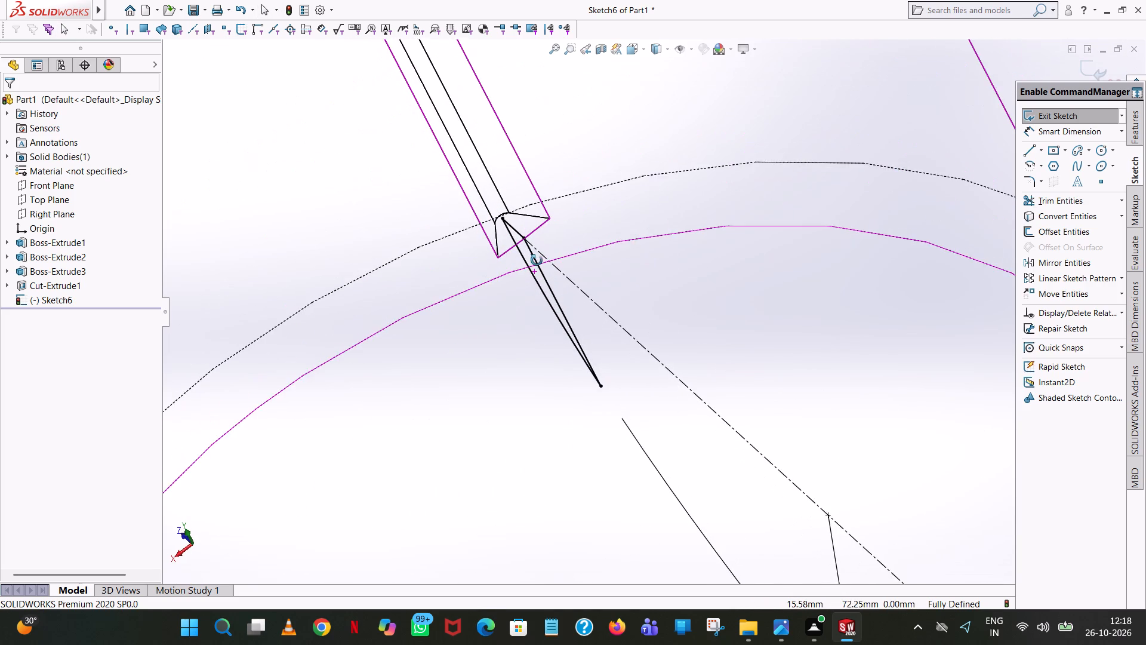
{"action": "middle_click_drag", "start_coordinate": [537, 260], "coordinate": [541, 241]}
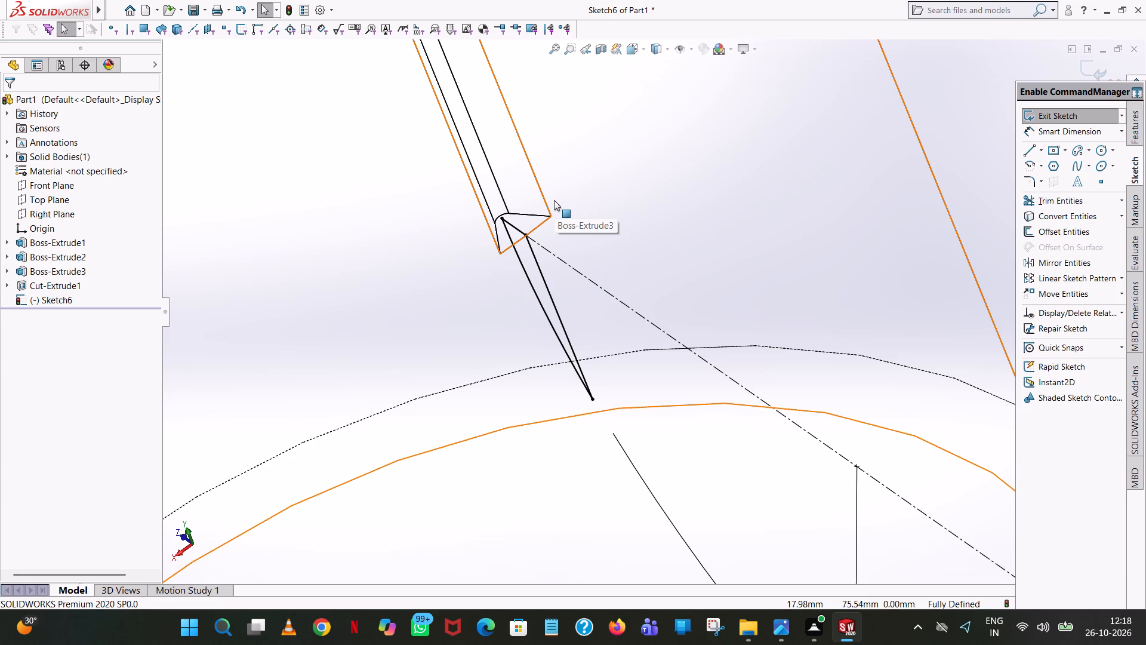
{"action": "scroll", "coordinate": [554, 200], "scroll_direction": "up", "scroll_amount": 1}
{"action": "middle_click_drag", "start_coordinate": [554, 200], "coordinate": [538, 225]}
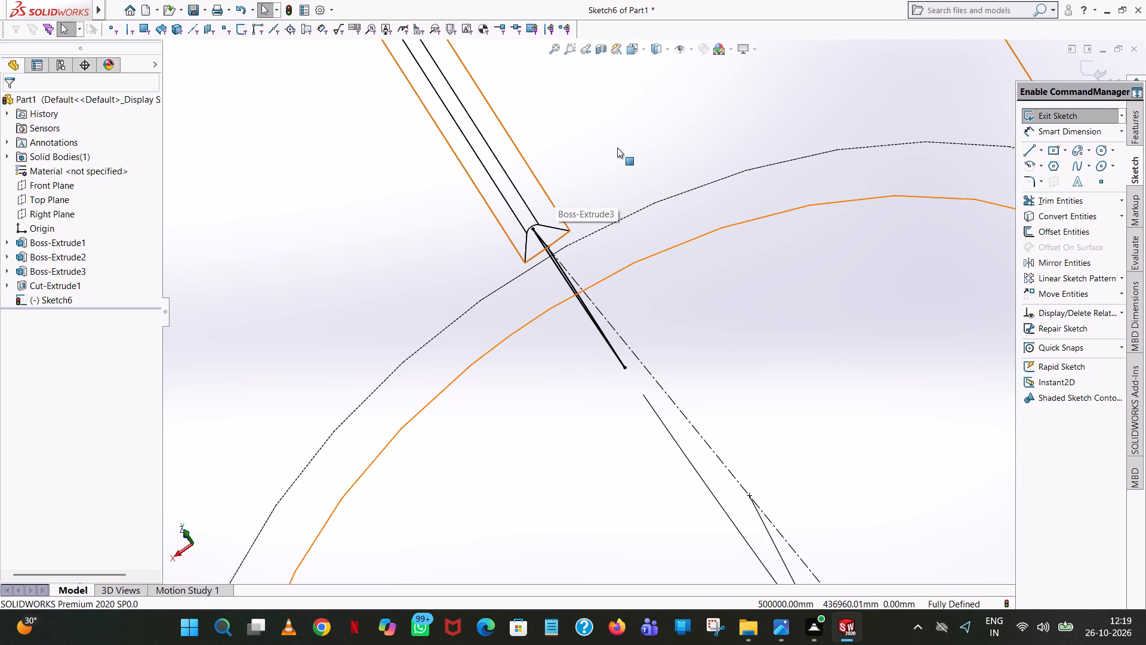
{"action": "middle_click_drag", "start_coordinate": [616, 151], "coordinate": [618, 127]}
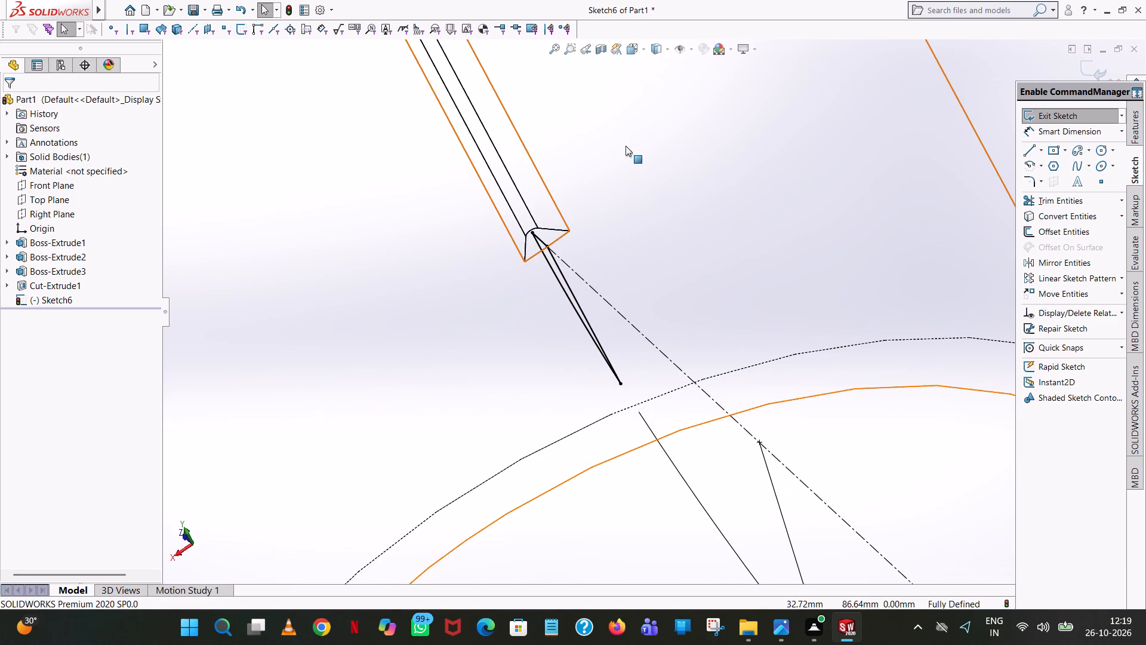
{"action": "middle_click_drag", "start_coordinate": [639, 212], "coordinate": [631, 207]}
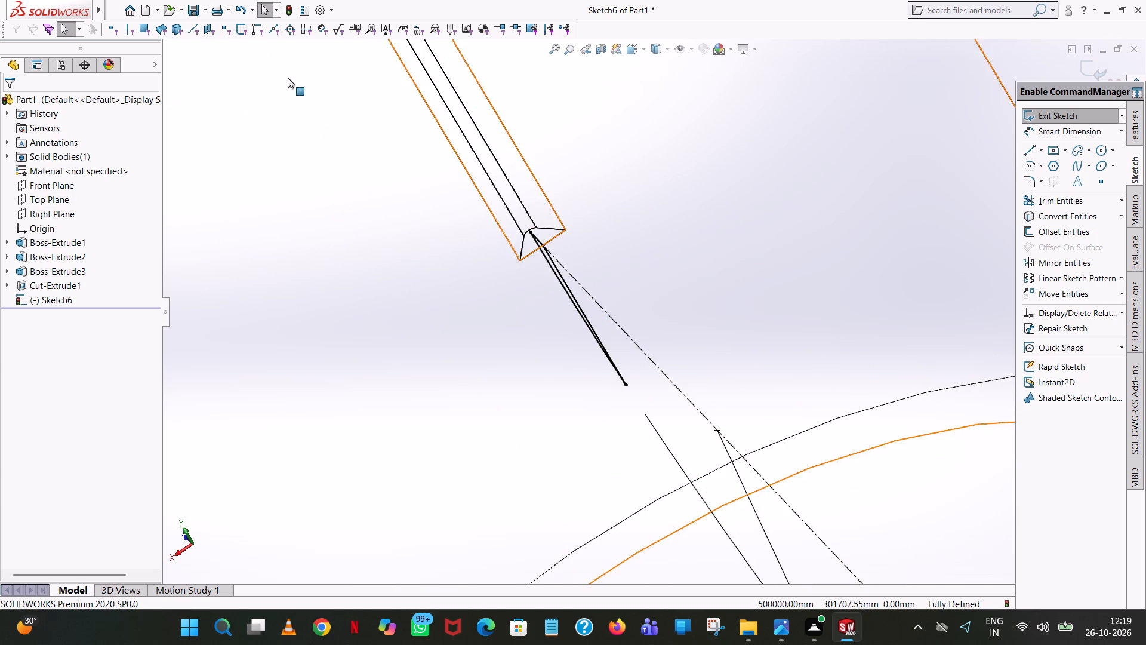
Exit the sketch containing the arc run-out profile.
{"action": "left_click", "coordinate": [1044, 115]}
{"action": "middle_click_drag", "start_coordinate": [665, 340], "coordinate": [678, 279]}
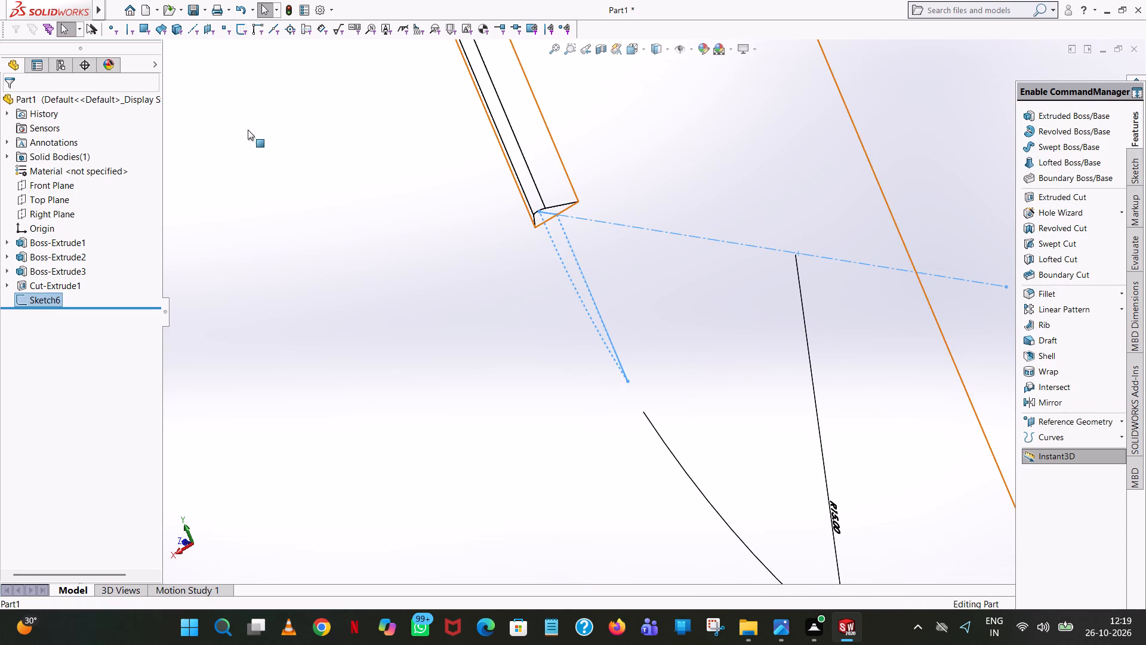
{"action": "scroll", "coordinate": [757, 270], "scroll_direction": "down", "scroll_amount": 3}
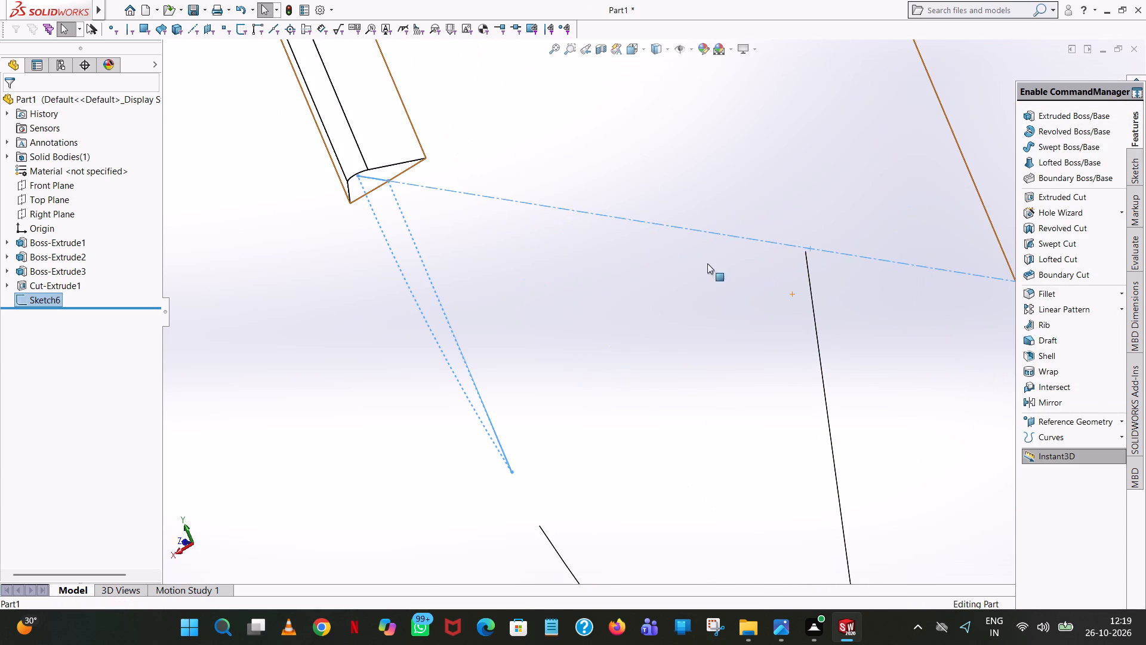
{"action": "middle_click_drag", "start_coordinate": [640, 256], "coordinate": [637, 281]}
{"action": "scroll", "coordinate": [642, 281], "scroll_direction": "up", "scroll_amount": 2}
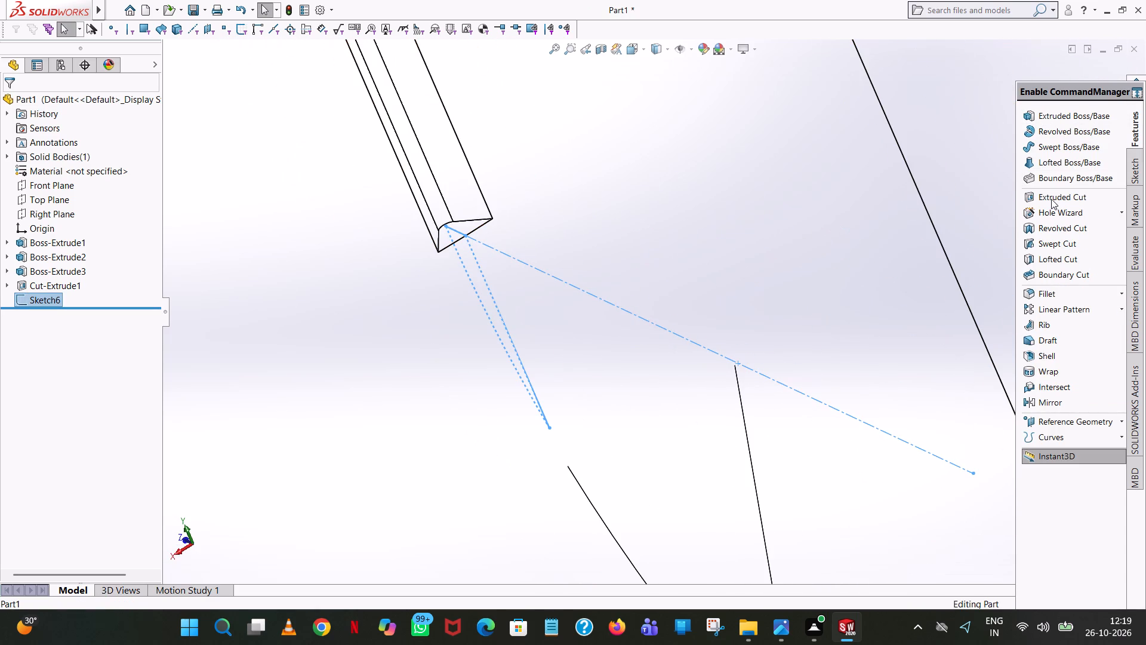
Try an Extruded Cut of the arc profile with the Up To Surface end condition, ending at the V-groove's side face.
{"action": "left_click", "coordinate": [1051, 199]}
{"action": "middle_click_drag", "start_coordinate": [624, 305], "coordinate": [610, 340]}
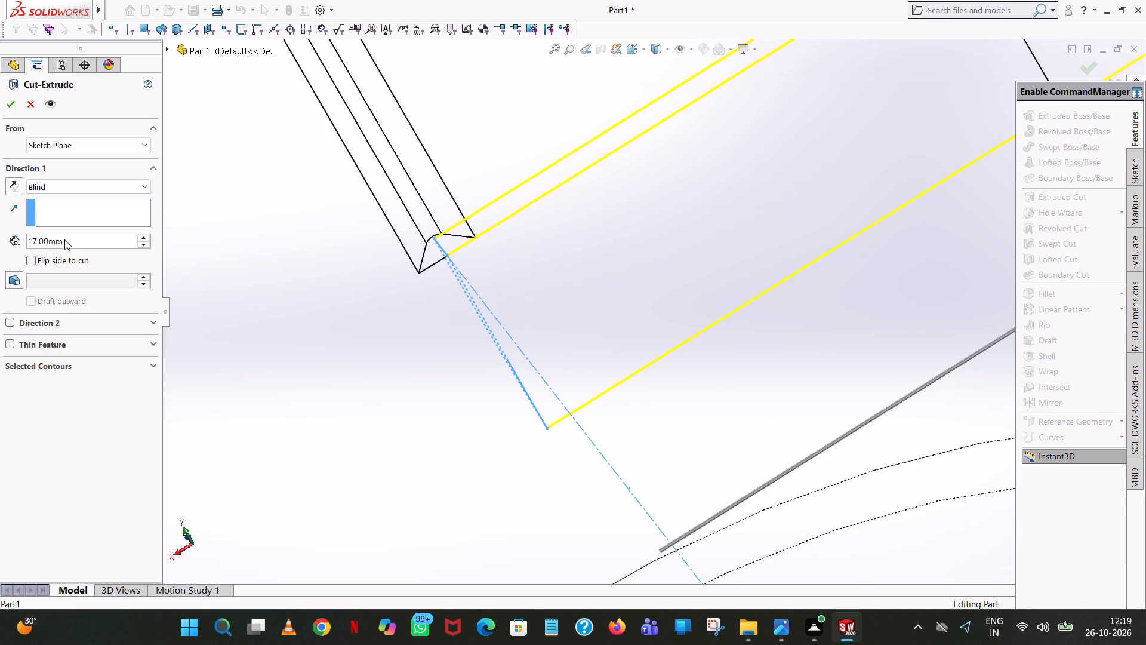
{"action": "left_click", "coordinate": [54, 187]}
{"action": "left_click", "coordinate": [63, 276]}
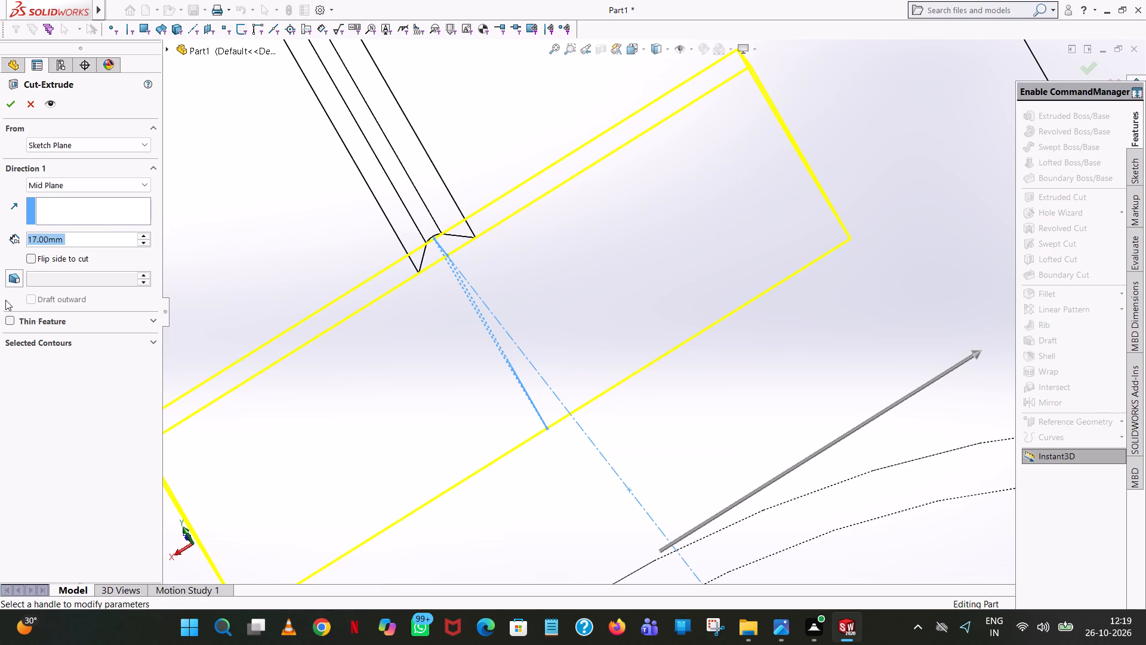
{"action": "left_click", "coordinate": [93, 178]}
{"action": "left_click", "coordinate": [112, 251]}
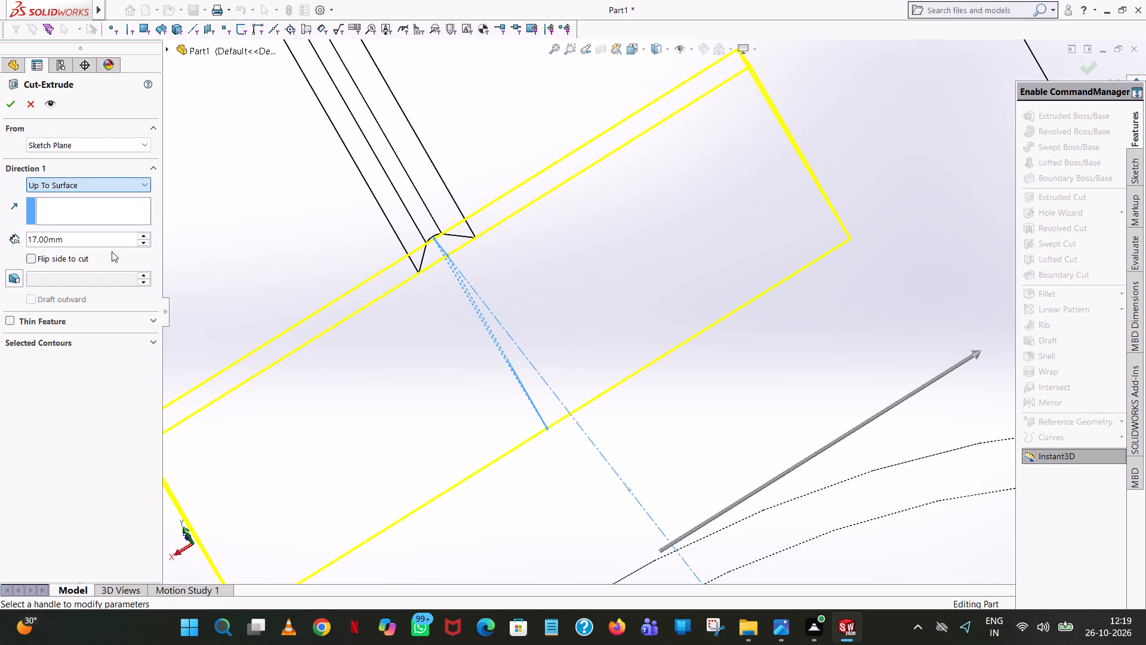
{"action": "left_click", "coordinate": [432, 183]}
{"action": "scroll", "coordinate": [459, 235], "scroll_direction": "up", "scroll_amount": 1}
{"action": "middle_click_drag", "start_coordinate": [461, 236], "coordinate": [471, 227]}
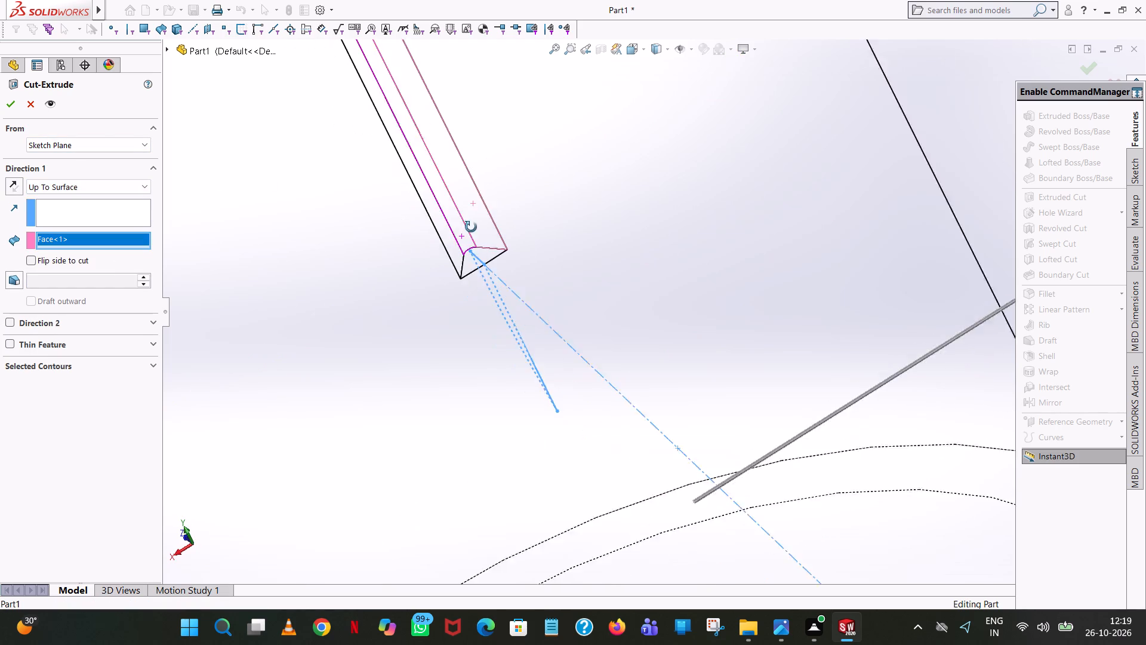
{"action": "middle_click_drag", "start_coordinate": [471, 227], "coordinate": [478, 211]}
{"action": "scroll", "coordinate": [490, 208], "scroll_direction": "up", "scroll_amount": 2}
{"action": "scroll", "coordinate": [535, 228], "scroll_direction": "down", "scroll_amount": 3}
{"action": "scroll", "coordinate": [582, 207], "scroll_direction": "up", "scroll_amount": 5}
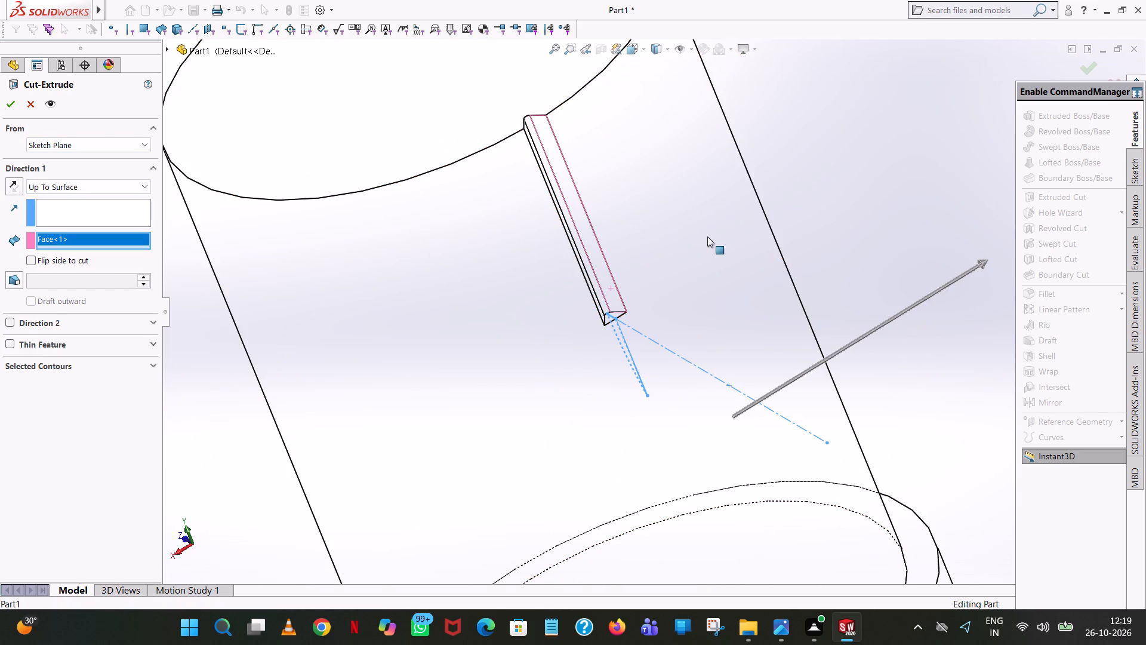
{"action": "left_click", "coordinate": [7, 103]}
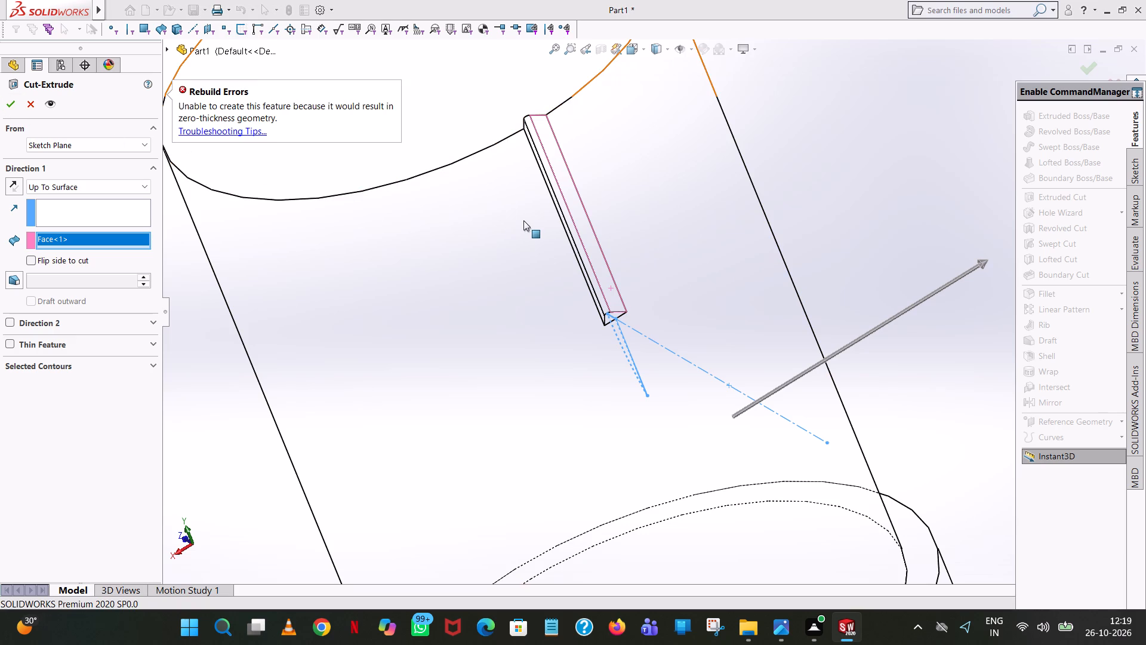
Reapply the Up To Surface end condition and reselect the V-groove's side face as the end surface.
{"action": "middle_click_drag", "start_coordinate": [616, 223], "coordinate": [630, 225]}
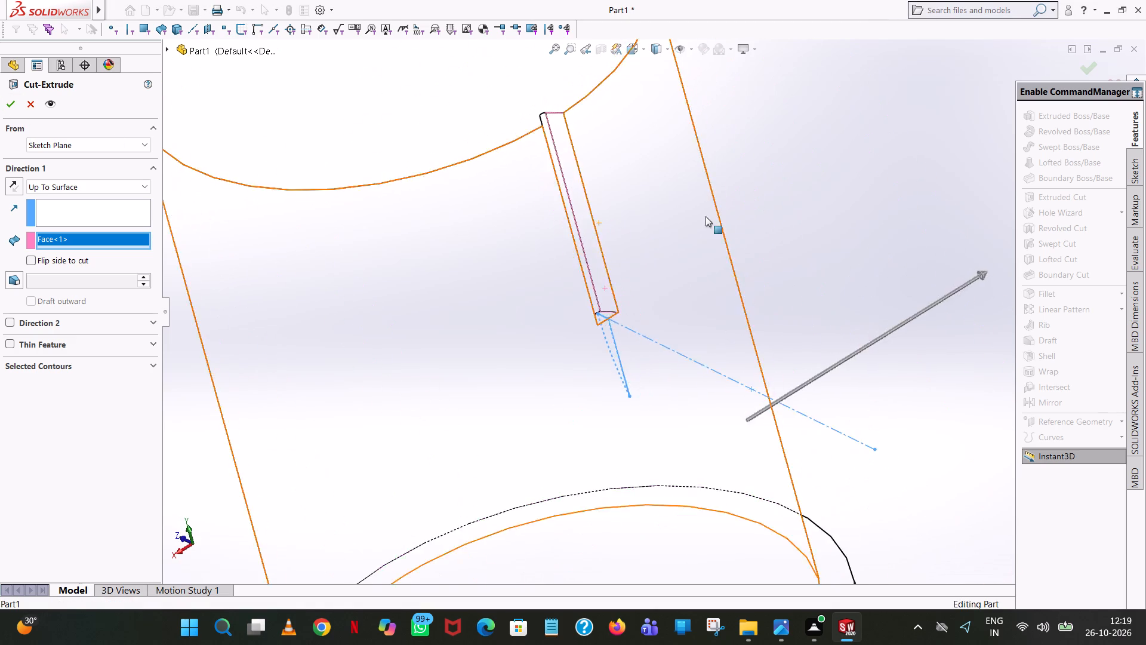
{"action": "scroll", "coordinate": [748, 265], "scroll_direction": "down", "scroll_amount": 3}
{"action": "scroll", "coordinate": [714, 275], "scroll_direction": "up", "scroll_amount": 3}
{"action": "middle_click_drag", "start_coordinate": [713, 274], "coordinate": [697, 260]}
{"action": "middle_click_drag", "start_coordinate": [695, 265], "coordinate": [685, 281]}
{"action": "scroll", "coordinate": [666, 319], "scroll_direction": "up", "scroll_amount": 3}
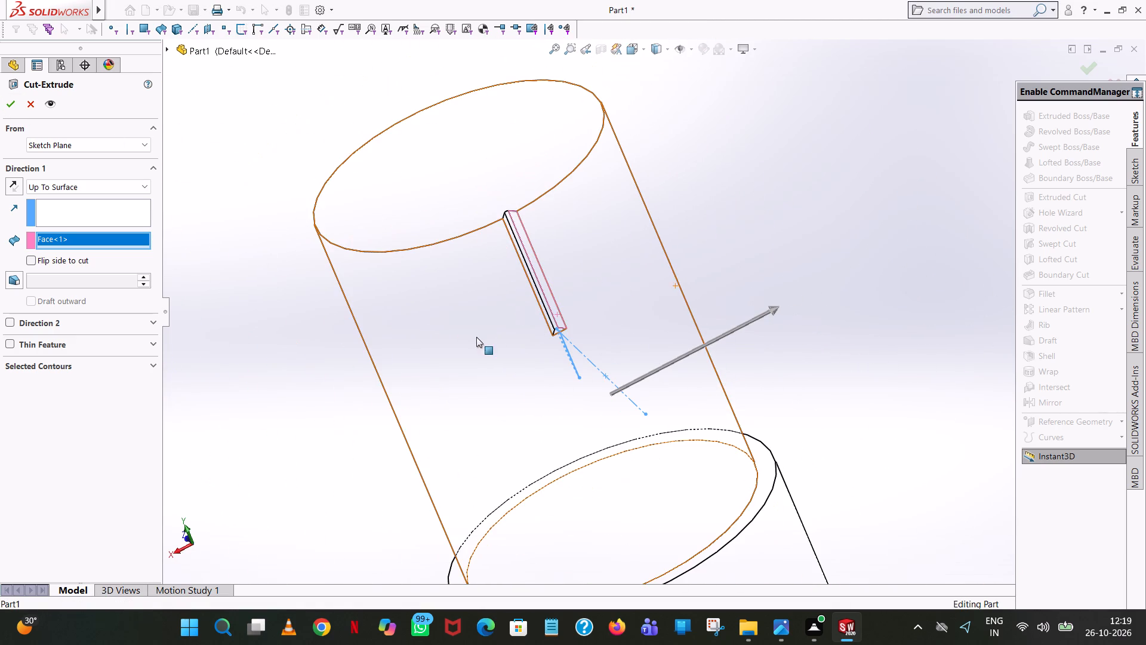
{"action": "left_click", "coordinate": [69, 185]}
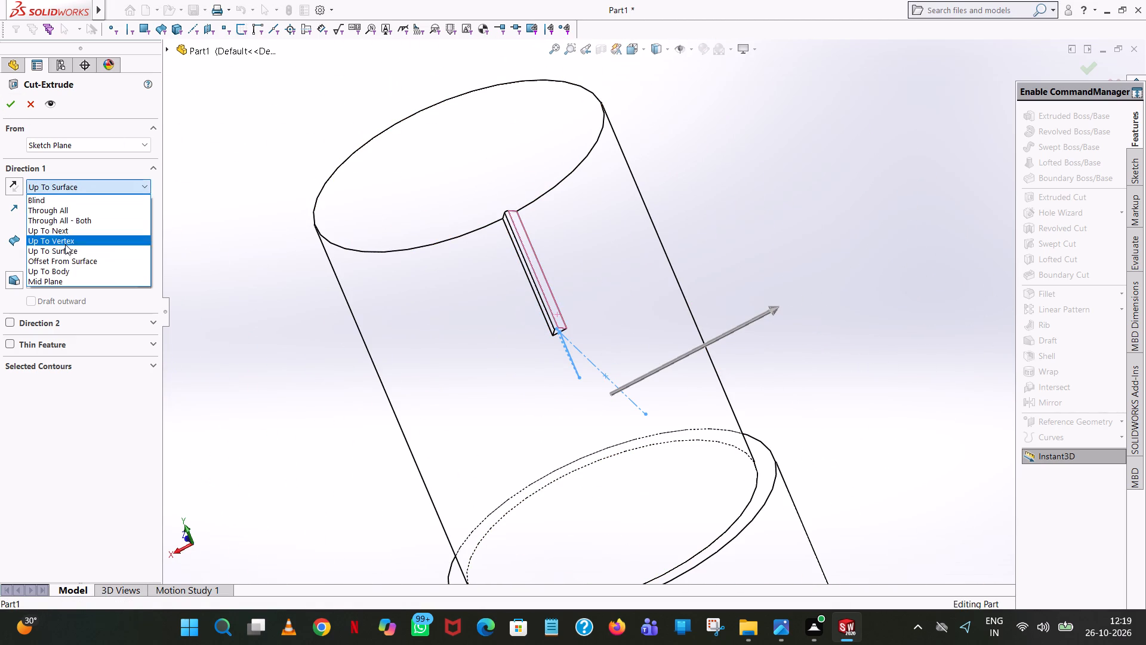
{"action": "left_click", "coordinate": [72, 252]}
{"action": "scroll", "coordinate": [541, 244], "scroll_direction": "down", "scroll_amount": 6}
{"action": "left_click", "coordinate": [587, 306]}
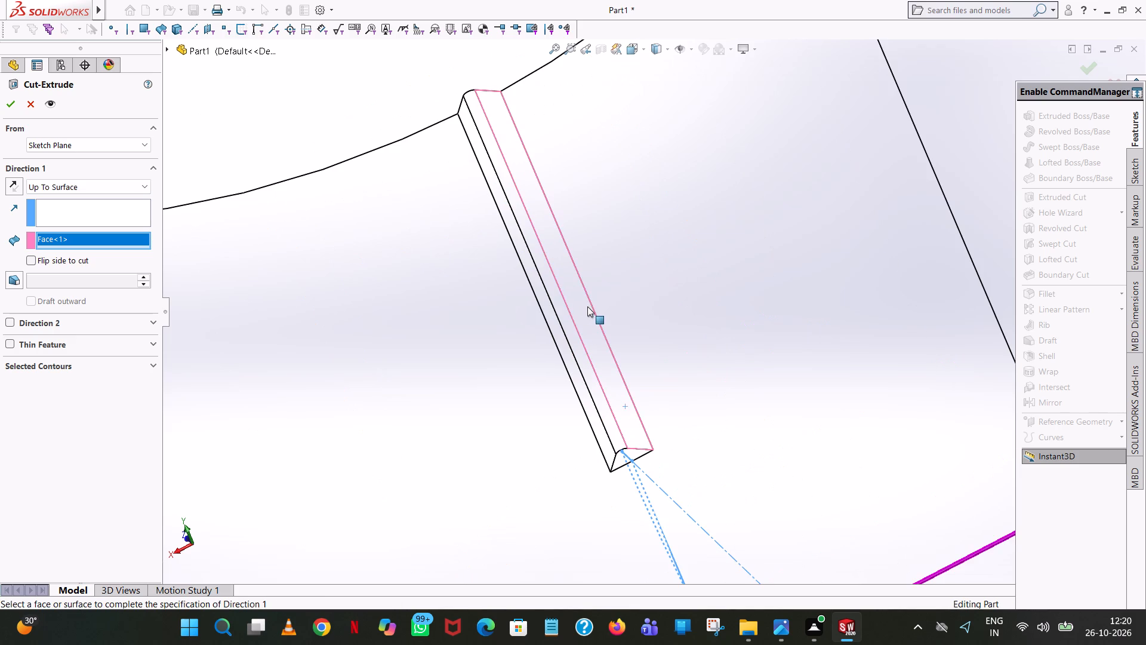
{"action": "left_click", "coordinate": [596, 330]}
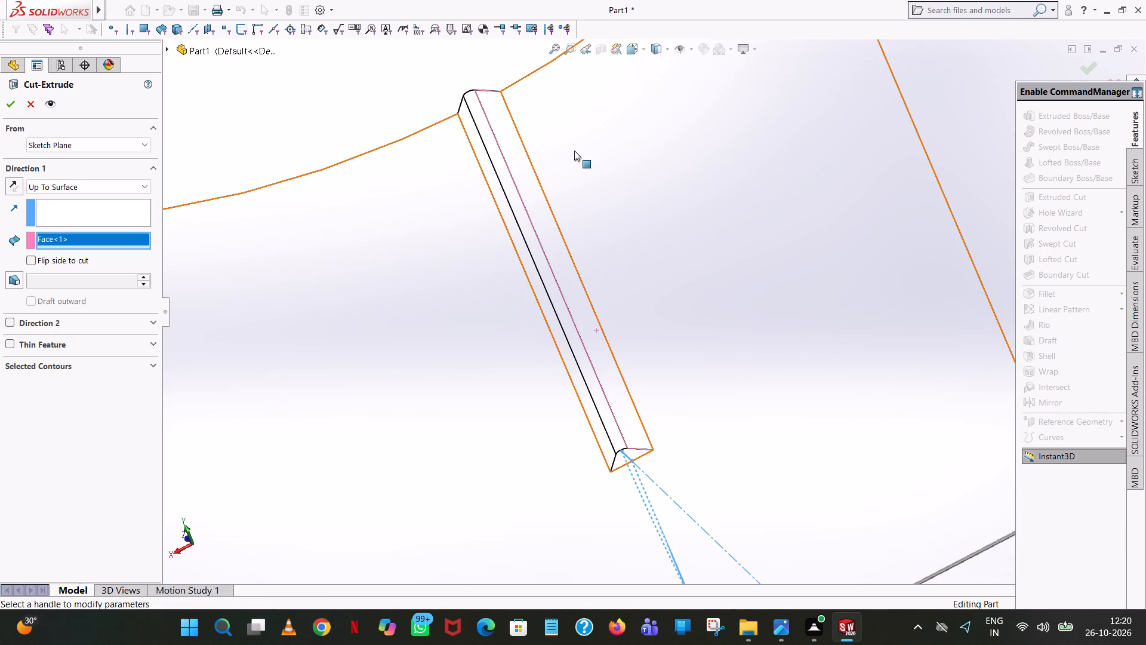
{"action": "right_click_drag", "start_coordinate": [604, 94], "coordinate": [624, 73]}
Change the model's display style from hidden-line to shaded with edges.
{"action": "left_click", "coordinate": [659, 47]}
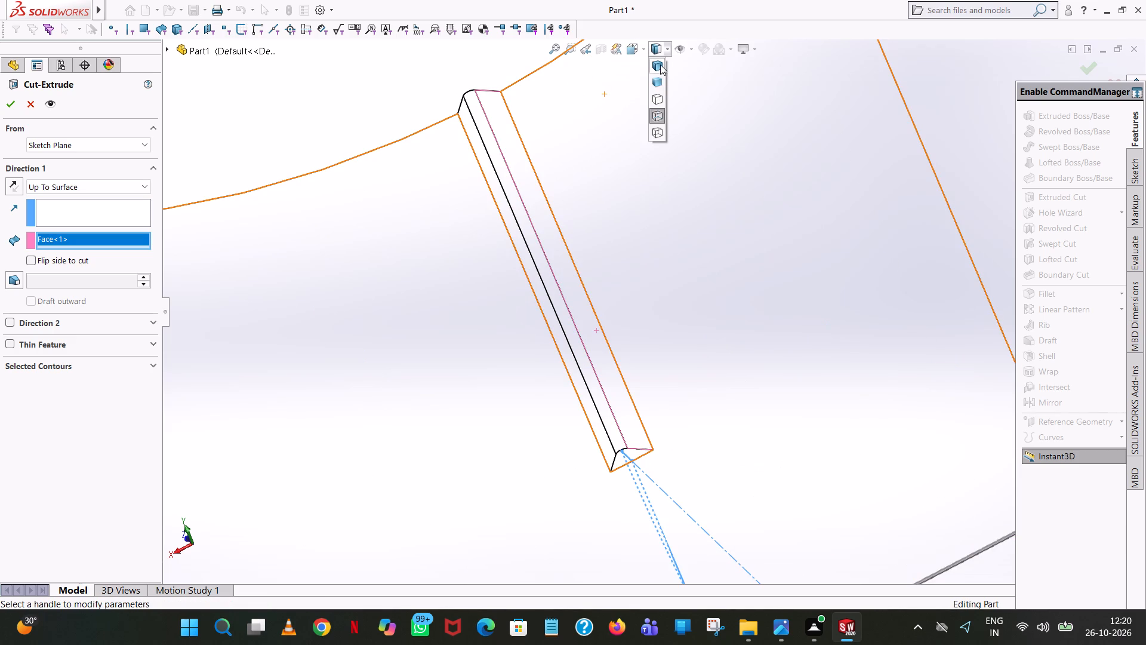
{"action": "left_click", "coordinate": [660, 64]}
{"action": "scroll", "coordinate": [672, 306], "scroll_direction": "up", "scroll_amount": 5}
{"action": "scroll", "coordinate": [749, 438], "scroll_direction": "down", "scroll_amount": 3}
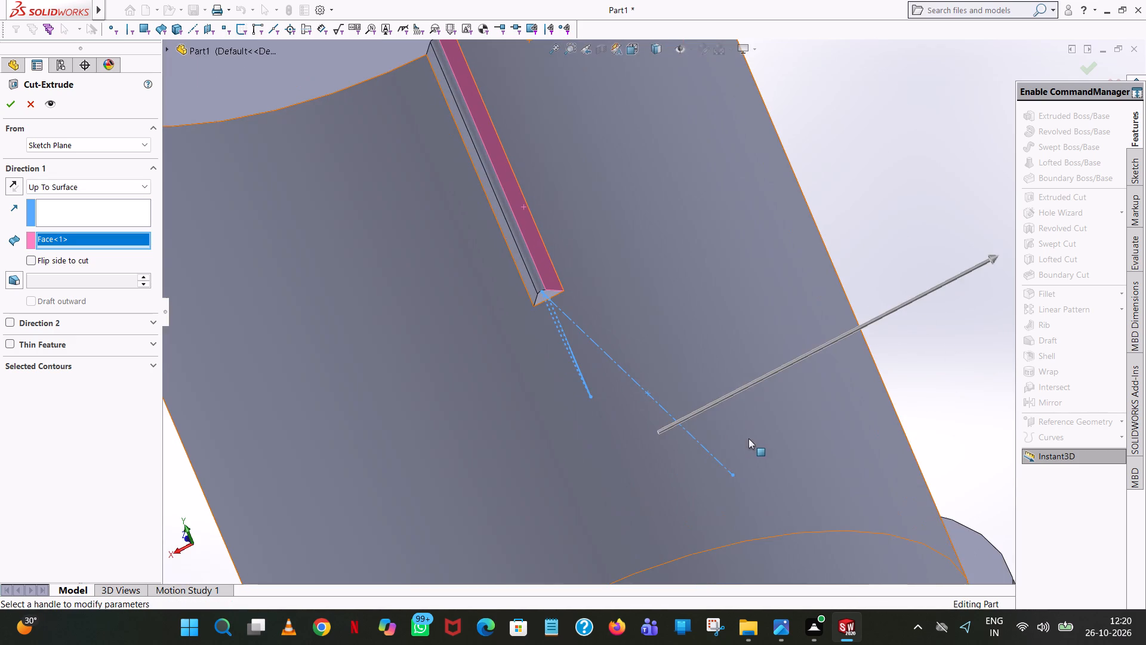
{"action": "scroll", "coordinate": [768, 334], "scroll_direction": "up", "scroll_amount": 2}
Clear the V-groove's side face from the cut's end surface selection.
{"action": "left_click", "coordinate": [852, 218]}
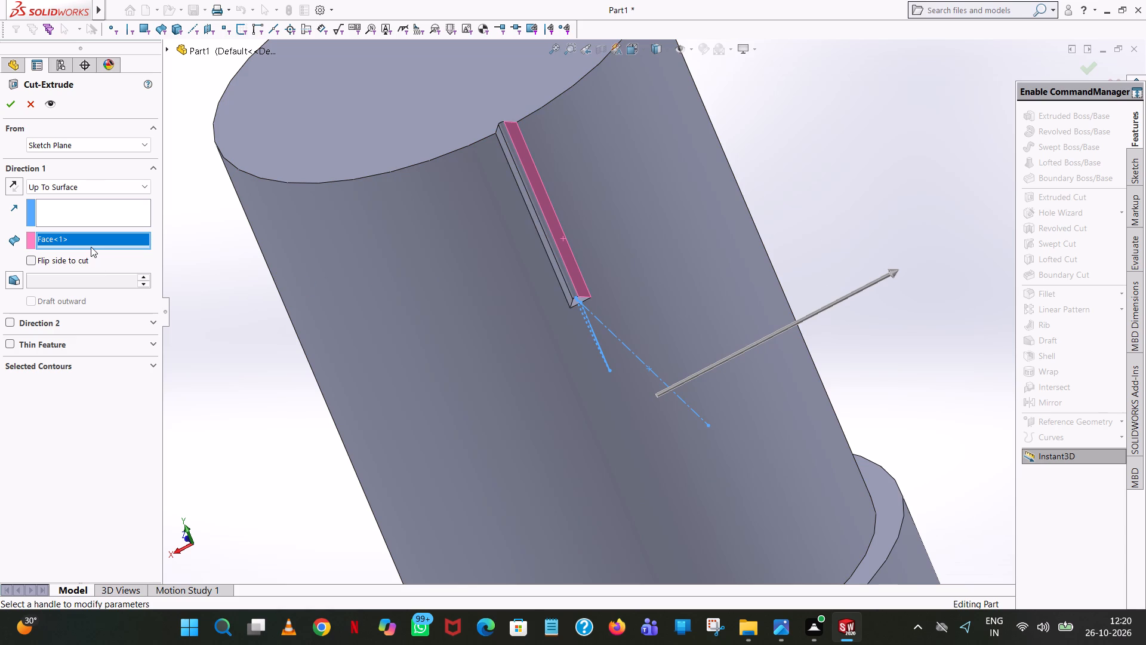
{"action": "right_click", "coordinate": [91, 242]}
{"action": "left_click", "coordinate": [130, 272]}
Examine the V-groove's walls and end face around the arc profile for a surface at which to end the cut.
{"action": "scroll", "coordinate": [617, 262], "scroll_direction": "down", "scroll_amount": 3}
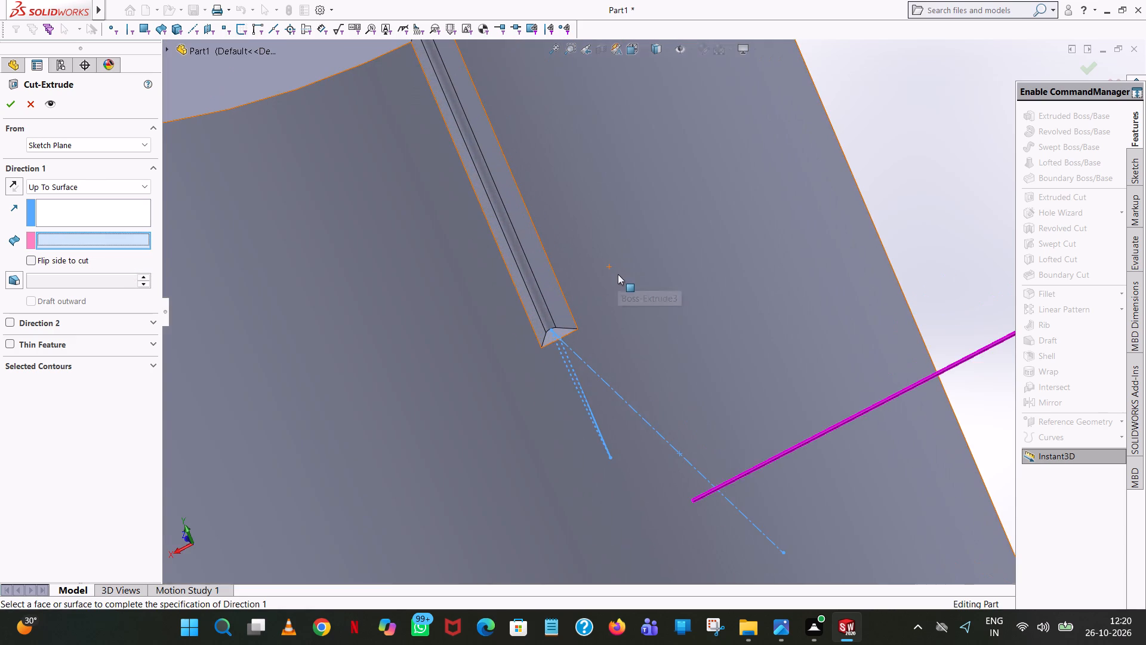
{"action": "middle_click_drag", "start_coordinate": [580, 334], "coordinate": [619, 213]}
{"action": "scroll", "coordinate": [580, 336], "scroll_direction": "up", "scroll_amount": 1}
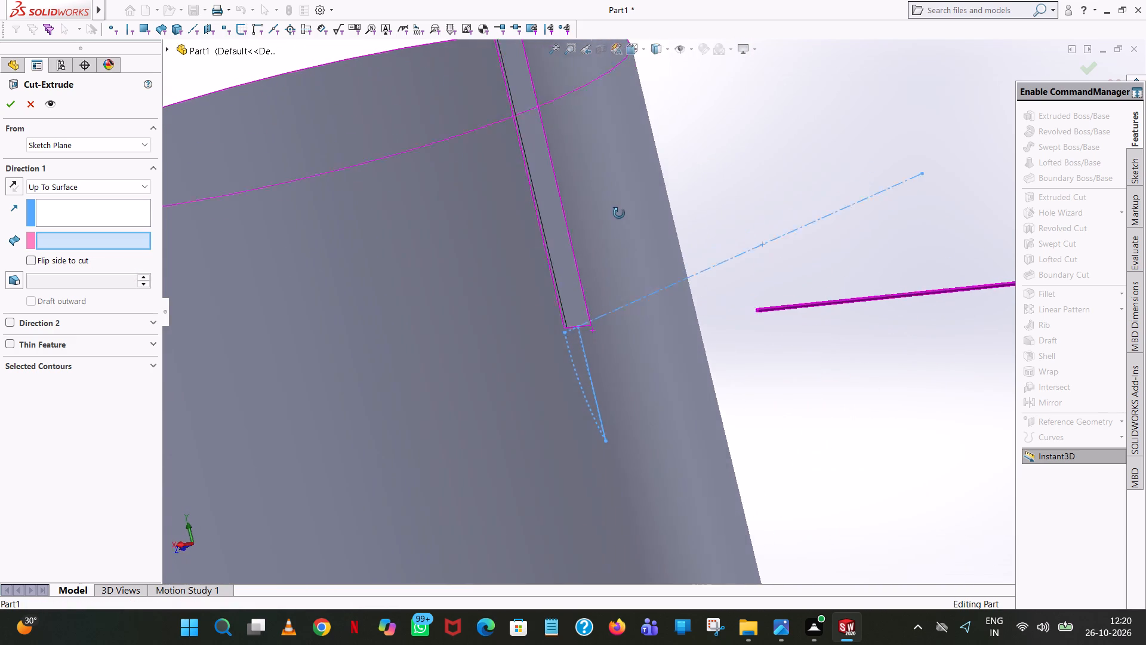
{"action": "middle_click_drag", "start_coordinate": [619, 213], "coordinate": [644, 189]}
{"action": "scroll", "coordinate": [587, 231], "scroll_direction": "up", "scroll_amount": 2}
{"action": "scroll", "coordinate": [637, 226], "scroll_direction": "down", "scroll_amount": 1}
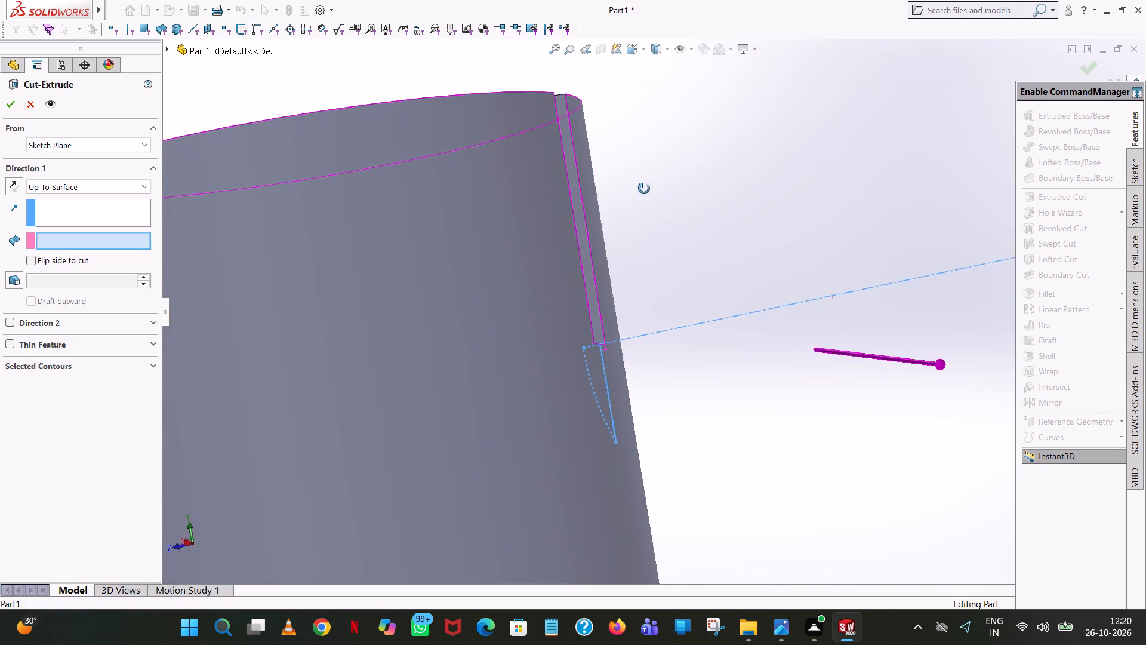
{"action": "middle_click_drag", "start_coordinate": [644, 189], "coordinate": [597, 269]}
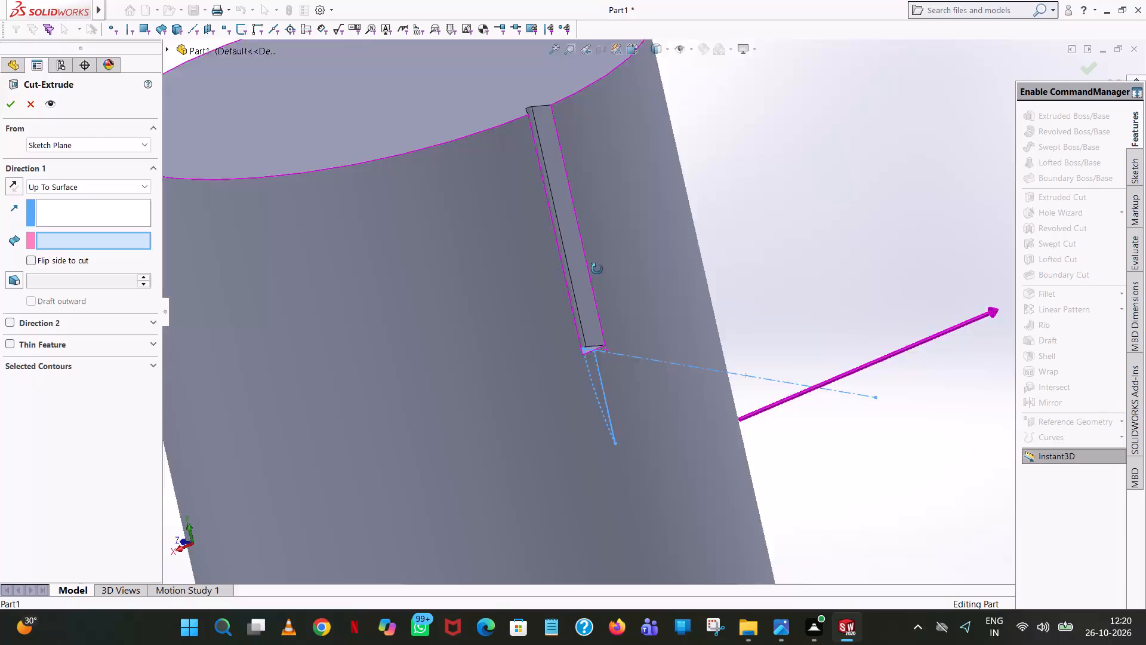
{"action": "middle_click_drag", "start_coordinate": [597, 269], "coordinate": [575, 287]}
{"action": "scroll", "coordinate": [575, 287], "scroll_direction": "down", "scroll_amount": 1}
{"action": "scroll", "coordinate": [695, 326], "scroll_direction": "up", "scroll_amount": 2}
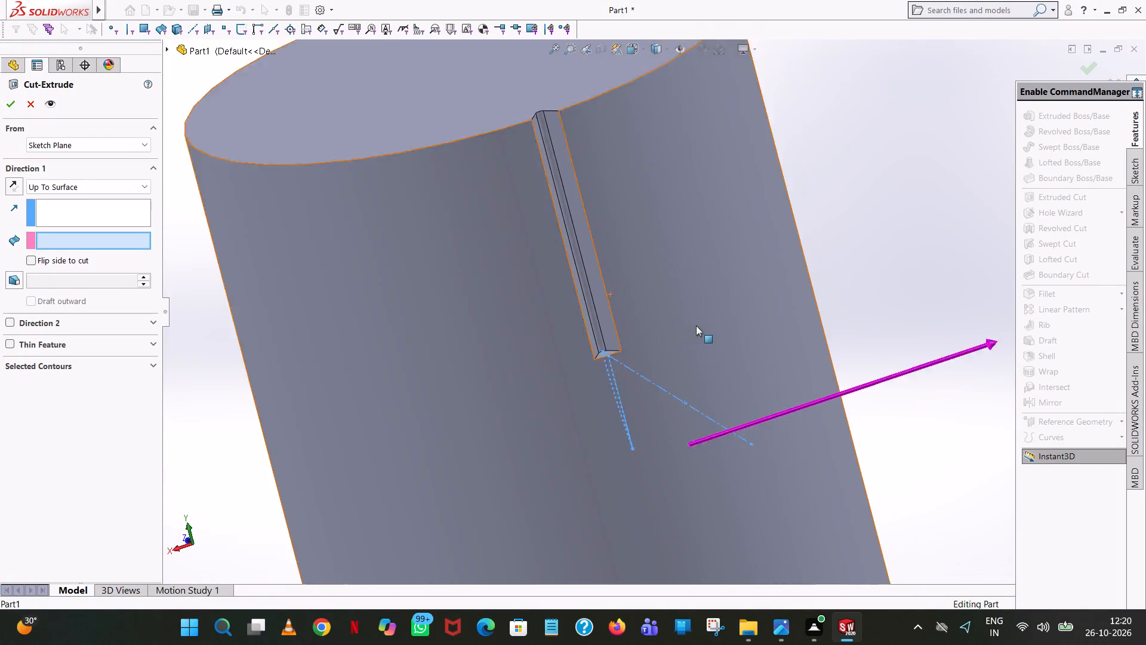
{"action": "scroll", "coordinate": [696, 325], "scroll_direction": "up", "scroll_amount": 4}
{"action": "scroll", "coordinate": [731, 382], "scroll_direction": "down", "scroll_amount": 4}
{"action": "middle_click_drag", "start_coordinate": [699, 365], "coordinate": [655, 351]}
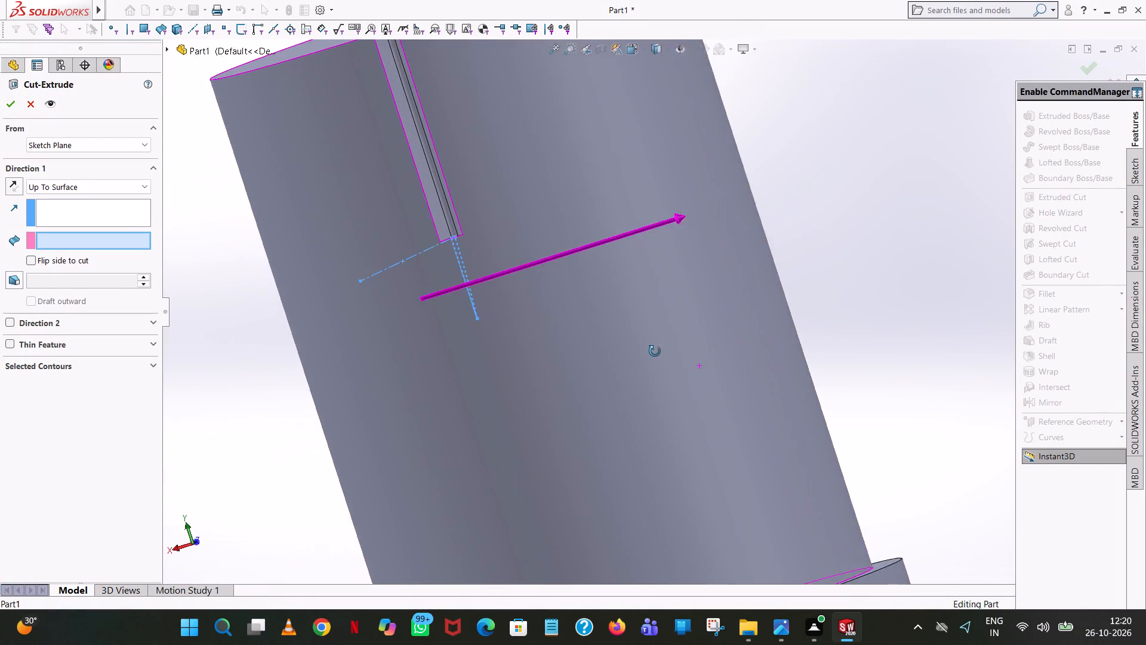
{"action": "middle_click_drag", "start_coordinate": [655, 351], "coordinate": [692, 342]}
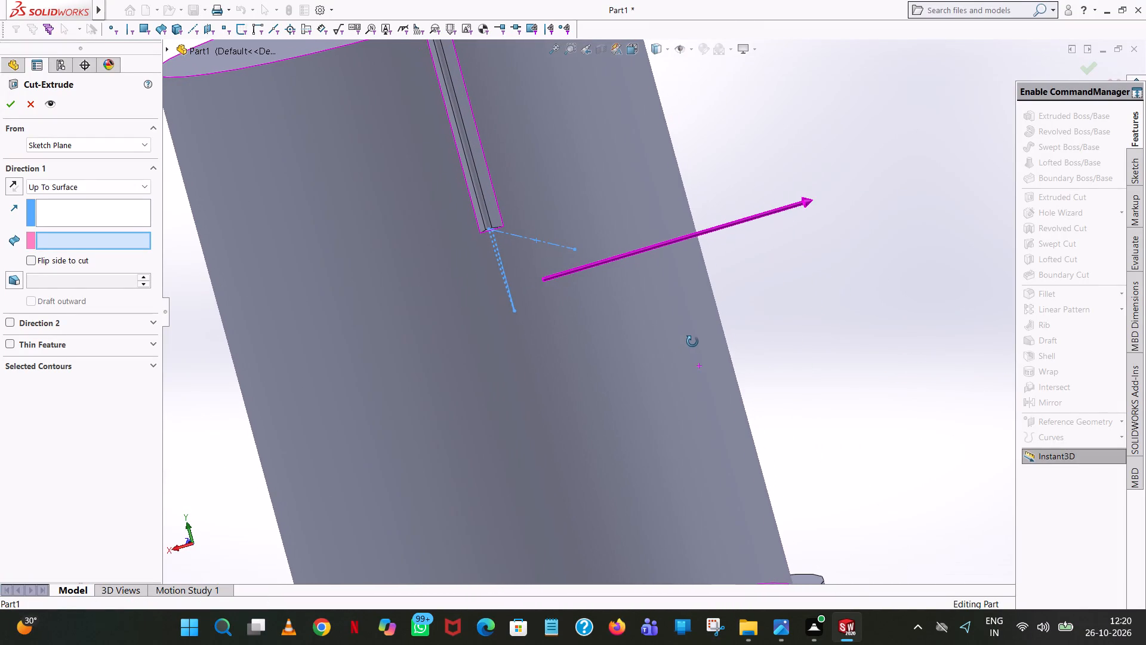
{"action": "middle_click_drag", "start_coordinate": [692, 342], "coordinate": [700, 349]}
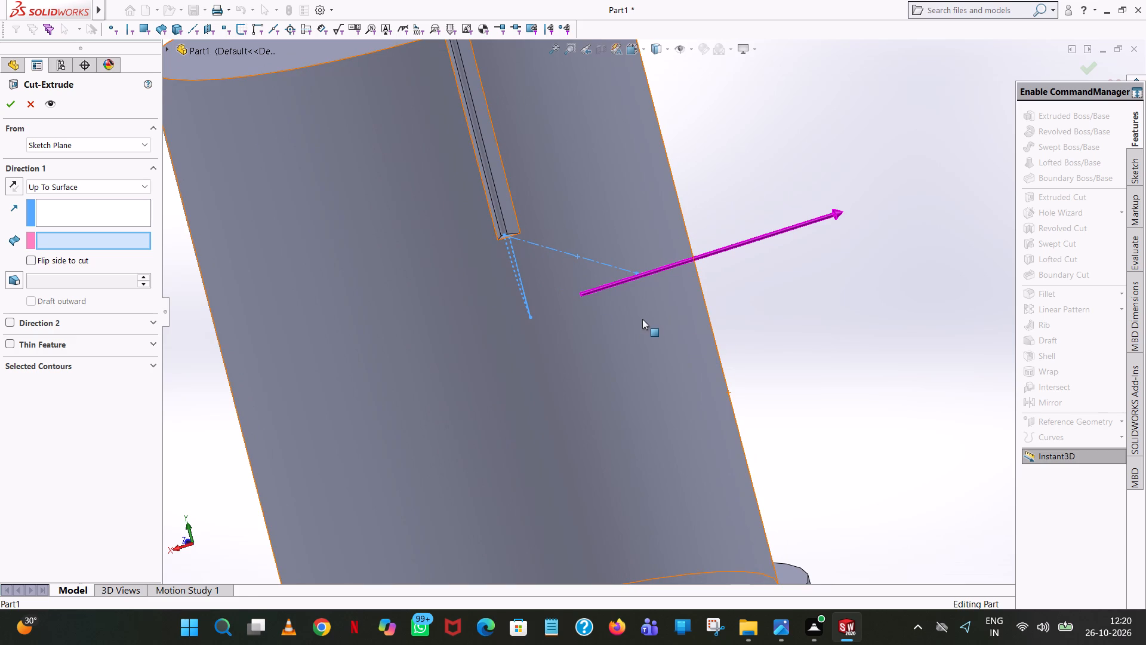
{"action": "scroll", "coordinate": [502, 212], "scroll_direction": "down", "scroll_amount": 8}
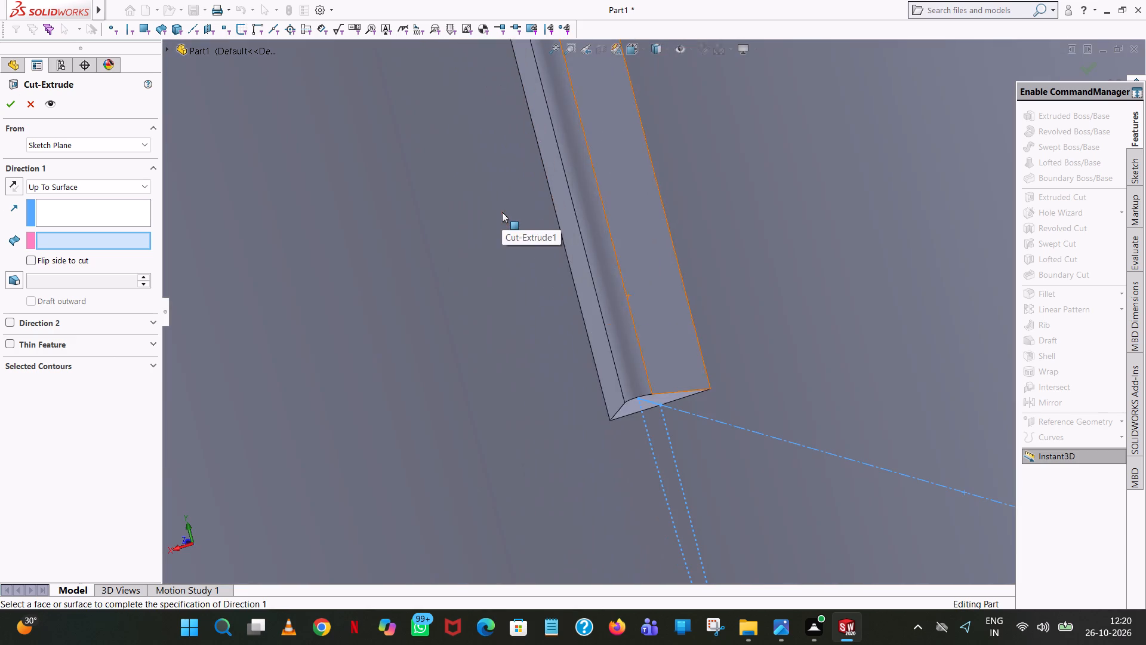
{"action": "middle_click_drag", "start_coordinate": [602, 268], "coordinate": [599, 383]}
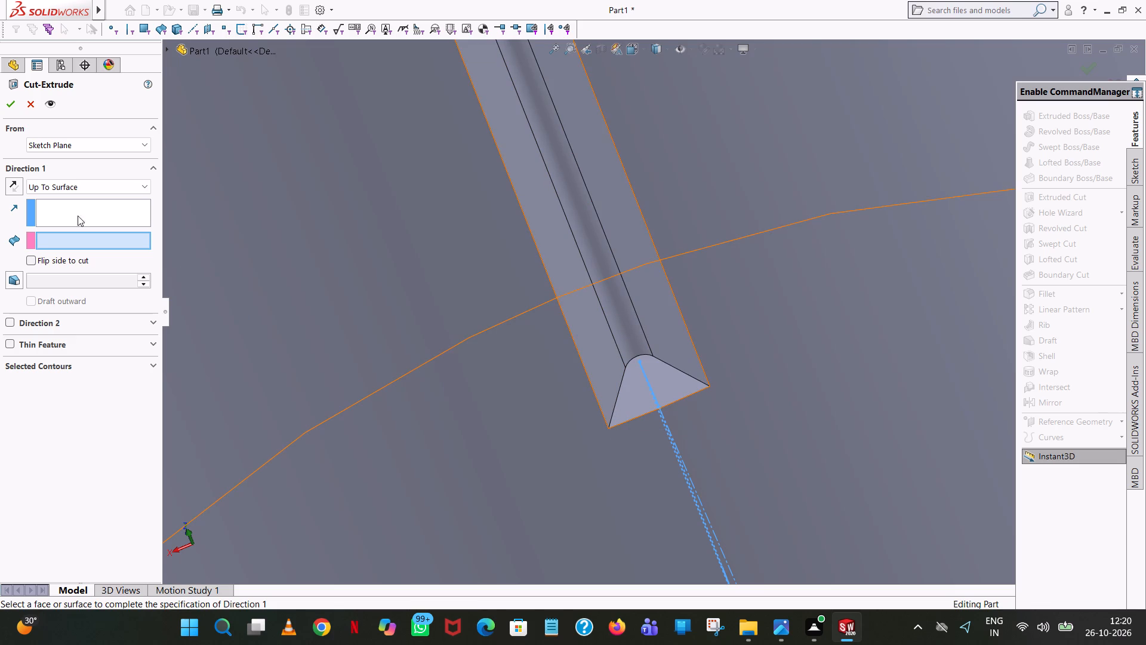
{"action": "scroll", "coordinate": [636, 138], "scroll_direction": "up", "scroll_amount": 3}
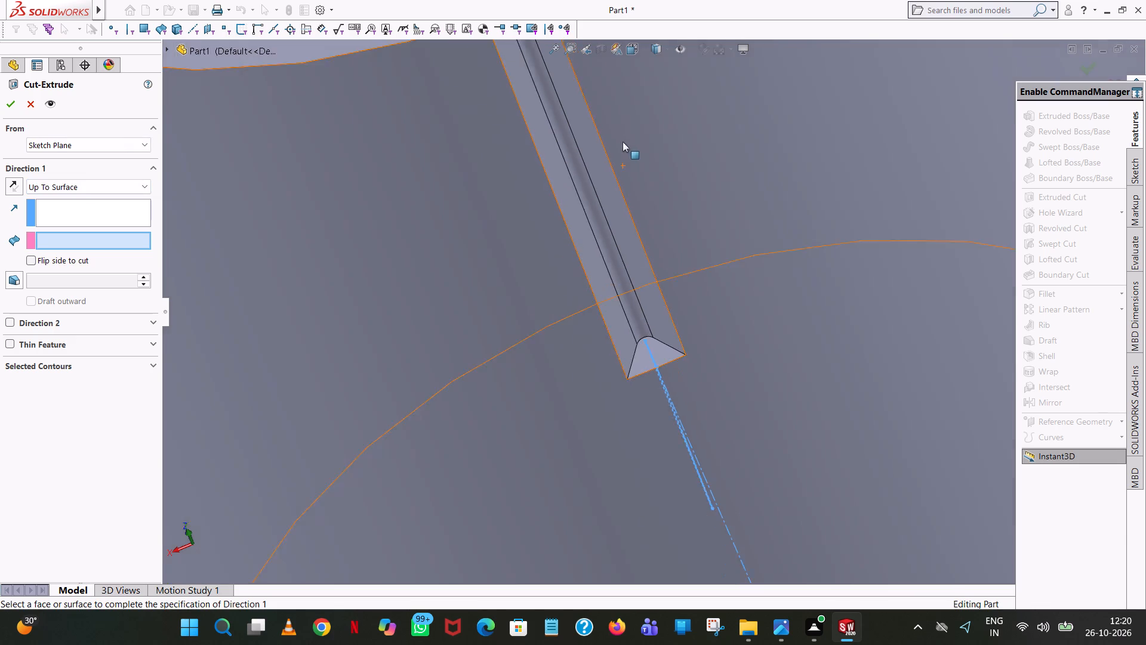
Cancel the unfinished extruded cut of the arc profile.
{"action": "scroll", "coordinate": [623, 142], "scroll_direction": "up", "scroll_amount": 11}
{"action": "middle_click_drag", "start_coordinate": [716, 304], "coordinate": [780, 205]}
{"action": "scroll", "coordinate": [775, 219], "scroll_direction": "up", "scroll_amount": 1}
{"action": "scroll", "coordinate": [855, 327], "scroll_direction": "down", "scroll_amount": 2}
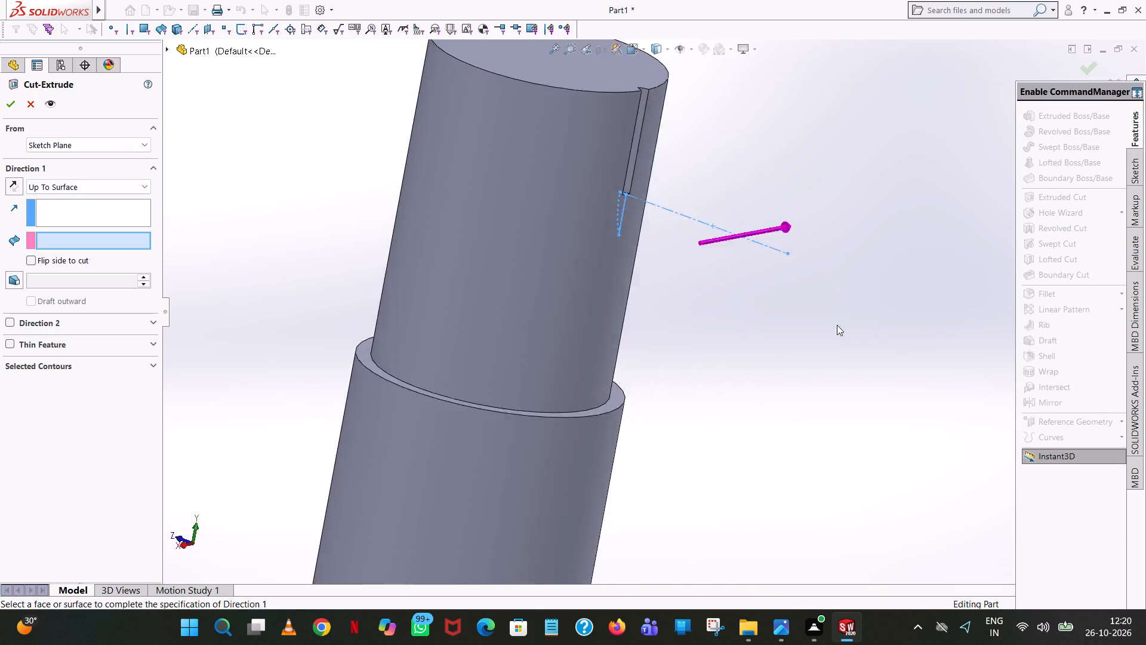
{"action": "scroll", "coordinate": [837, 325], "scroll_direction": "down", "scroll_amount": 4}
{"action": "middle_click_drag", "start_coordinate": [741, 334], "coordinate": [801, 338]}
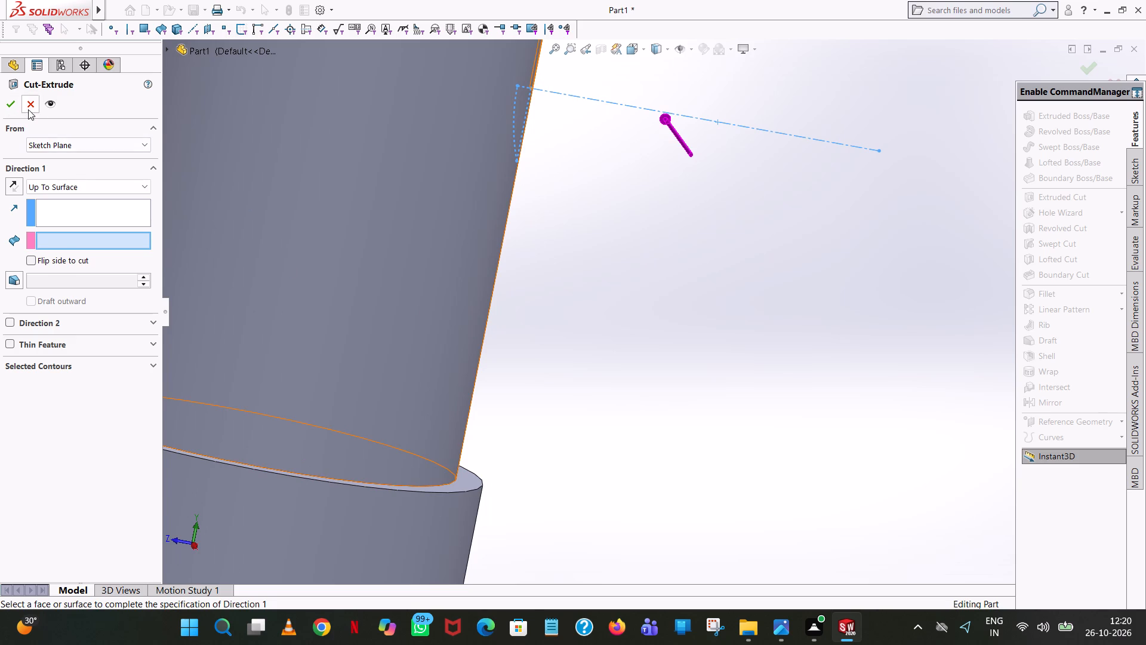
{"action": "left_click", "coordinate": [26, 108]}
Reopen the 15 mm radius arc profile sketch for editing, viewed square-on from the Right orientation.
{"action": "left_click", "coordinate": [48, 300]}
{"action": "scroll", "coordinate": [562, 238], "scroll_direction": "up", "scroll_amount": 2}
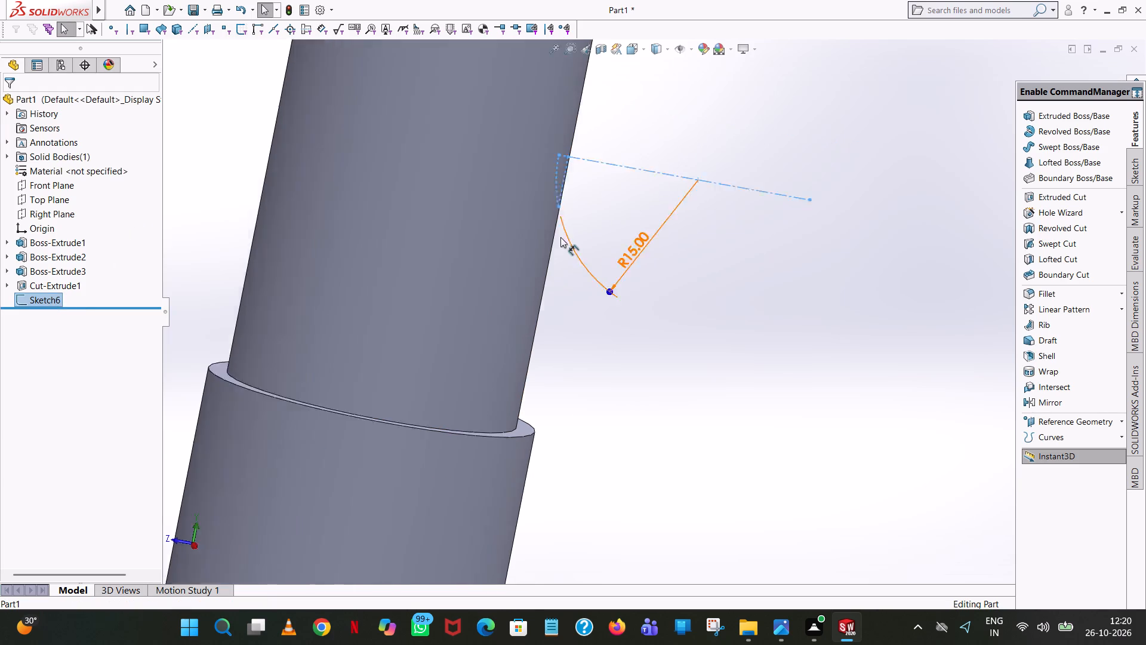
{"action": "scroll", "coordinate": [560, 237], "scroll_direction": "up", "scroll_amount": 2}
{"action": "left_click", "coordinate": [626, 52]}
{"action": "left_click", "coordinate": [551, 361]}
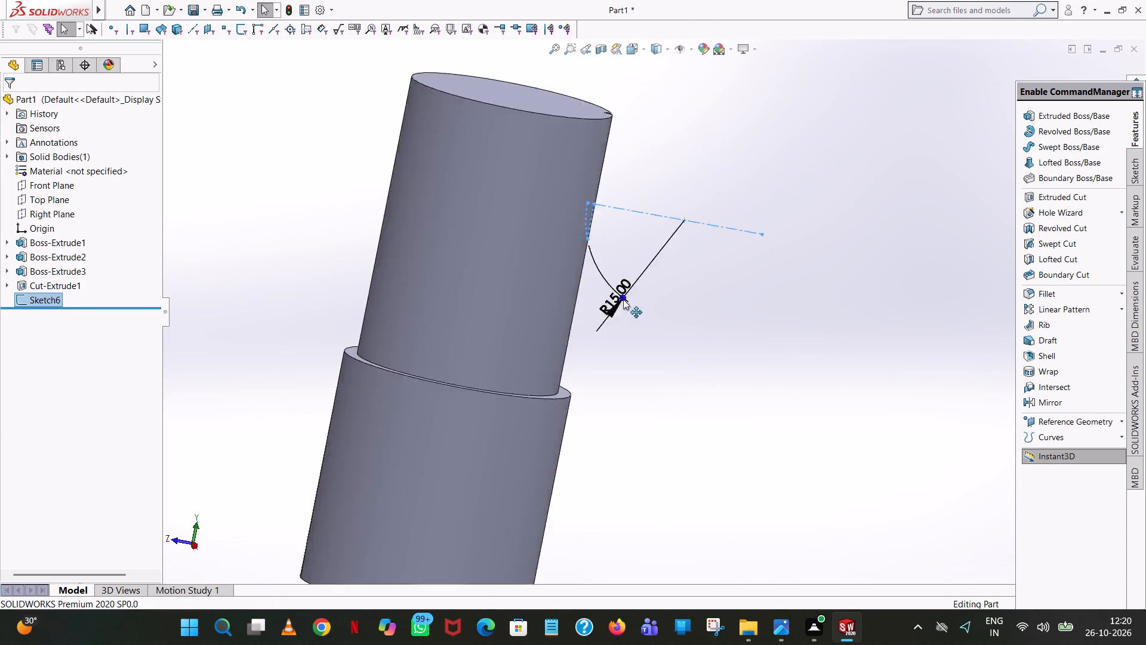
{"action": "scroll", "coordinate": [848, 98], "scroll_direction": "down", "scroll_amount": 2}
{"action": "scroll", "coordinate": [834, 185], "scroll_direction": "down", "scroll_amount": 4}
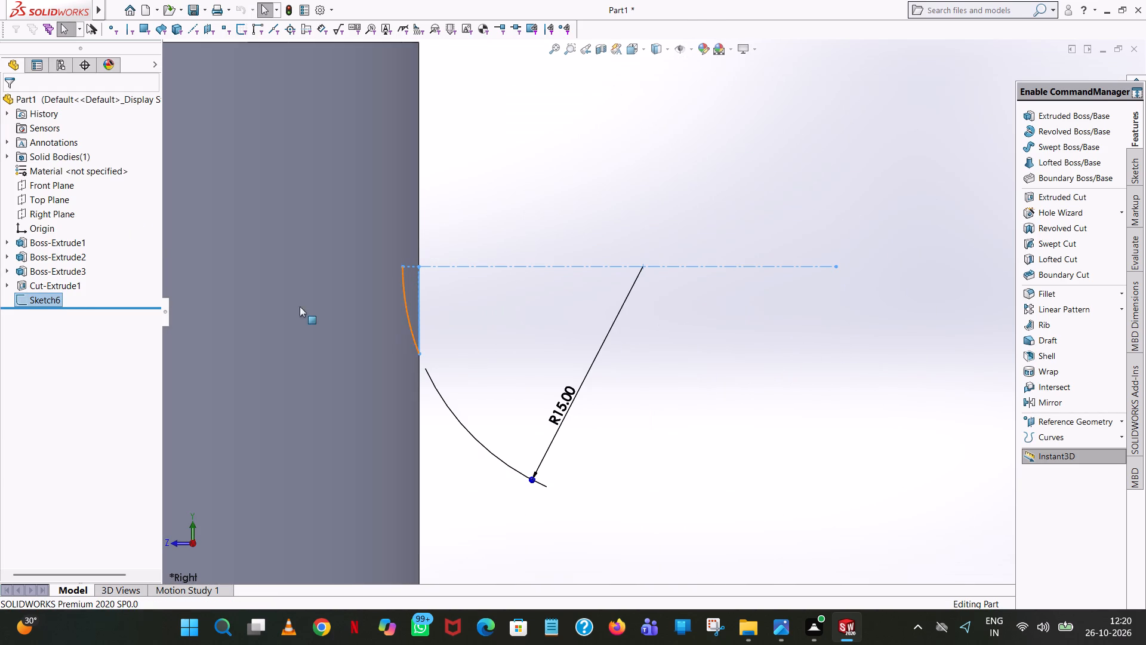
{"action": "left_click", "coordinate": [52, 300]}
{"action": "left_click", "coordinate": [63, 270]}
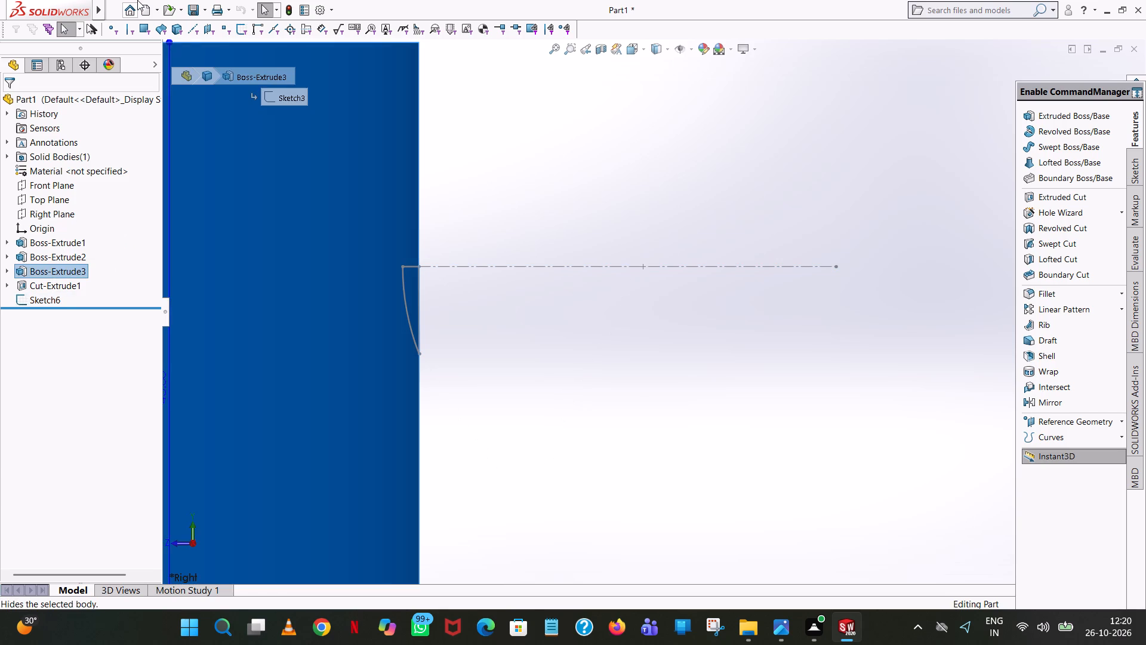
{"action": "left_click", "coordinate": [41, 301]}
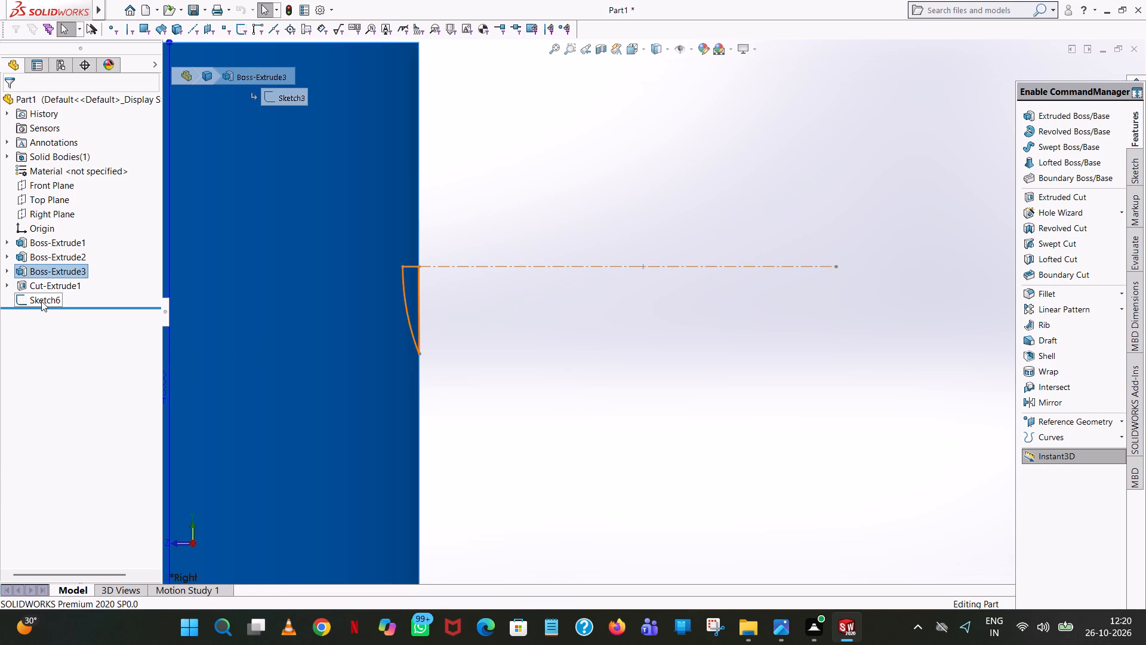
{"action": "left_click", "coordinate": [57, 266]}
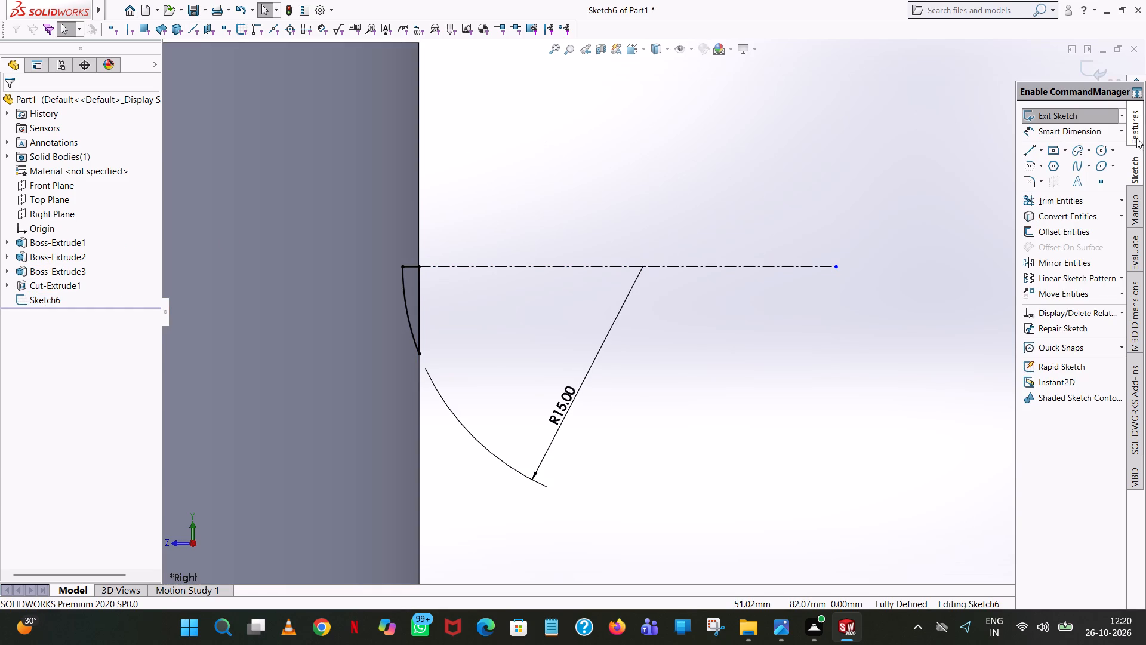
Power-trim the short horizontal line at the top of the arc profile, keeping the trimmed entity as construction geometry.
{"action": "left_click", "coordinate": [1056, 199]}
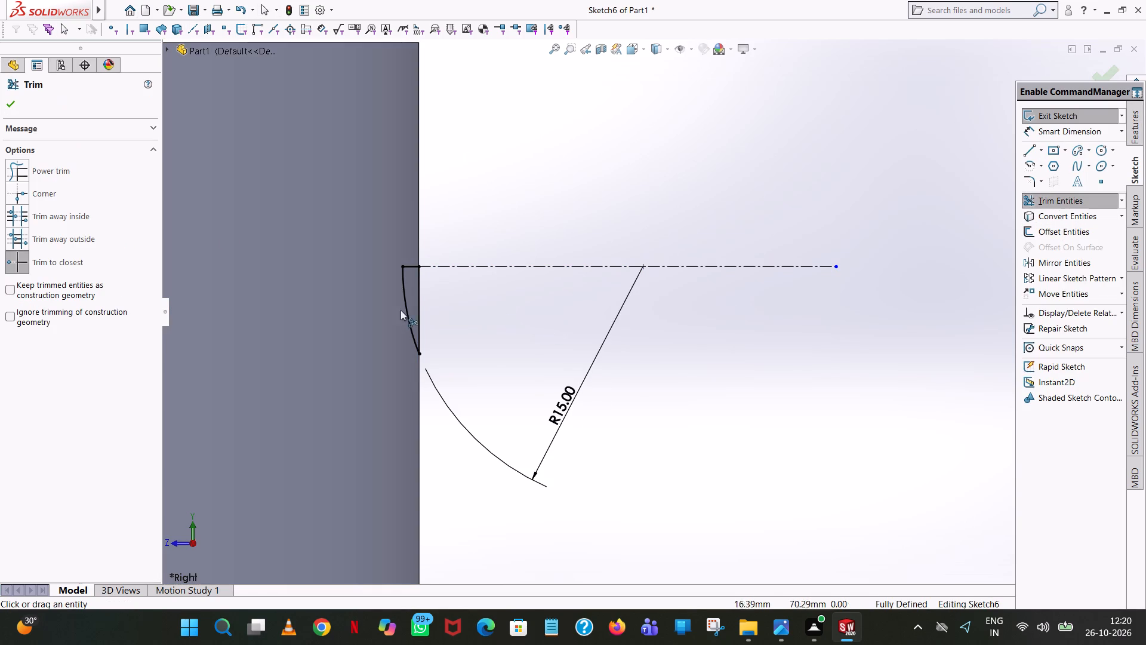
{"action": "scroll", "coordinate": [449, 261], "scroll_direction": "down", "scroll_amount": 5}
{"action": "left_click_drag", "start_coordinate": [445, 282], "coordinate": [452, 283]}
{"action": "left_click", "coordinate": [7, 292]}
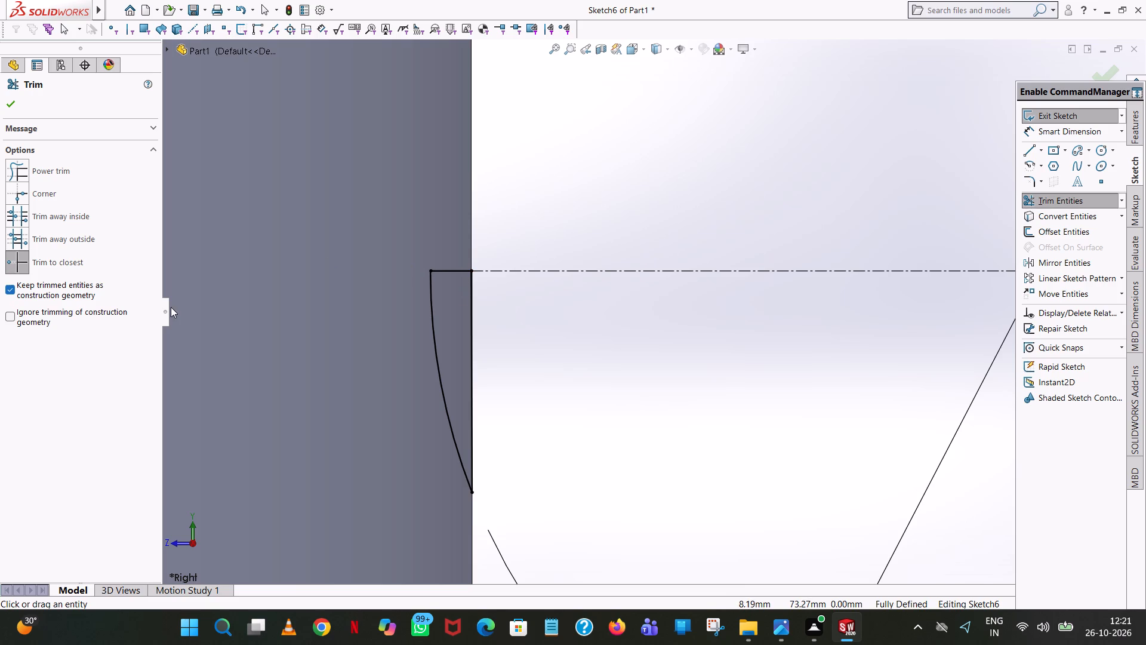
{"action": "left_click_drag", "start_coordinate": [456, 296], "coordinate": [442, 262]}
{"action": "left_click_drag", "start_coordinate": [461, 303], "coordinate": [446, 257]}
{"action": "left_click_drag", "start_coordinate": [446, 257], "coordinate": [458, 231]}
{"action": "left_click_drag", "start_coordinate": [455, 244], "coordinate": [451, 312]}
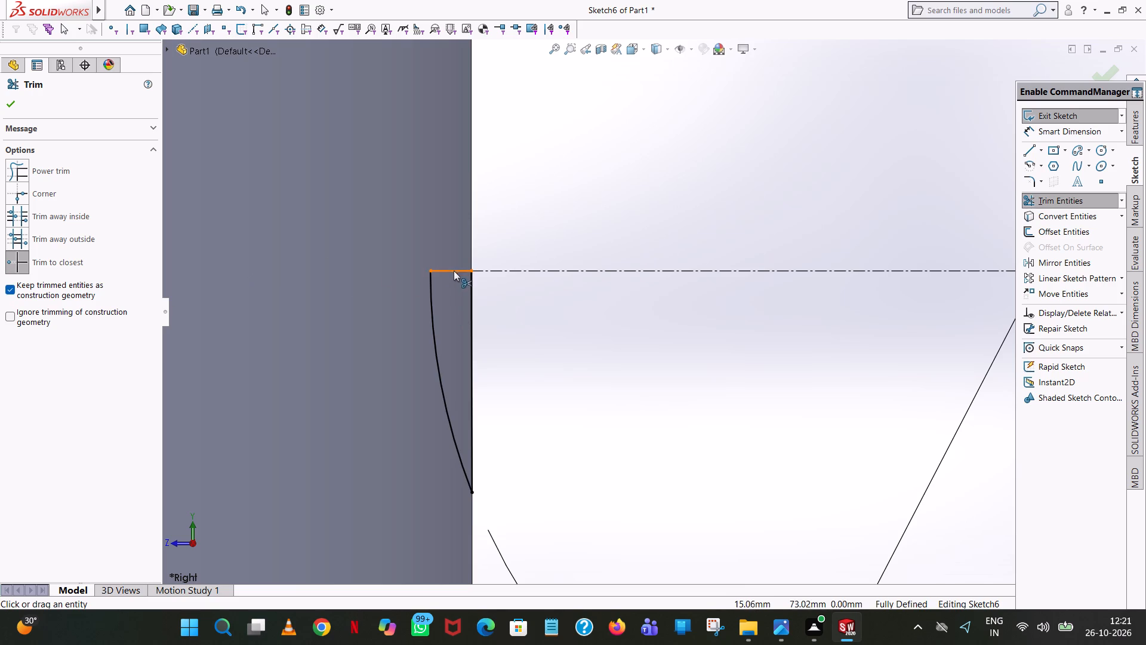
{"action": "left_click", "coordinate": [24, 171]}
{"action": "left_click_drag", "start_coordinate": [445, 287], "coordinate": [433, 208]}
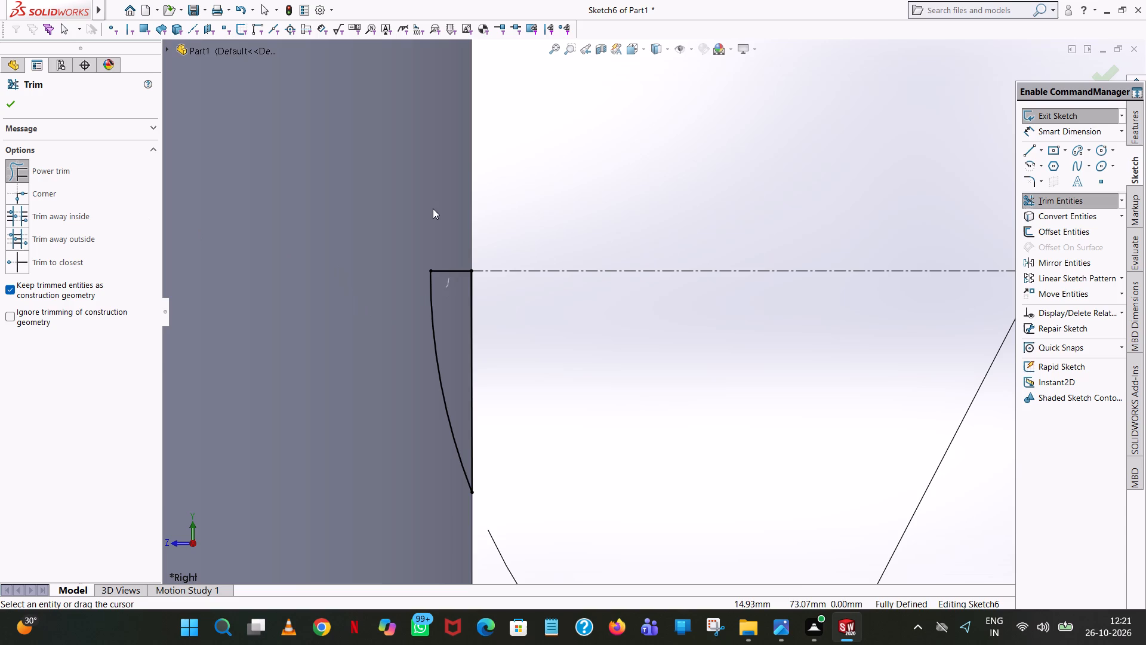
{"action": "left_click_drag", "start_coordinate": [433, 208], "coordinate": [430, 202]}
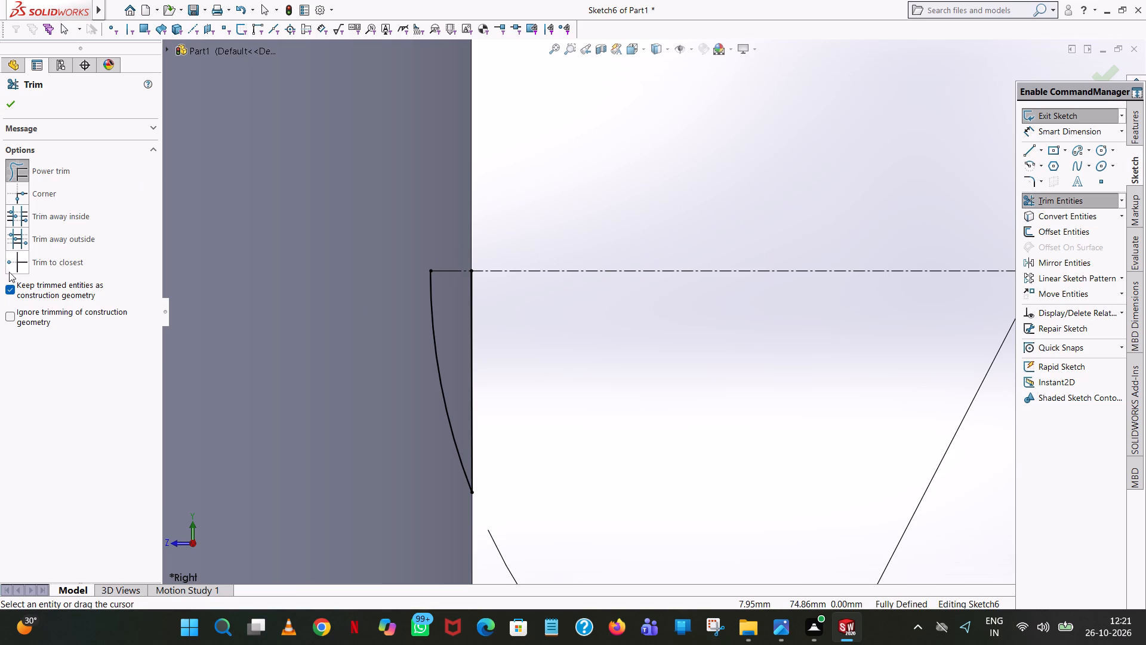
Trim away the profile's vertical line without keeping it as construction geometry, and exit the sketch with the arc left open.
{"action": "left_click", "coordinate": [12, 289]}
{"action": "left_click_drag", "start_coordinate": [479, 309], "coordinate": [449, 304]}
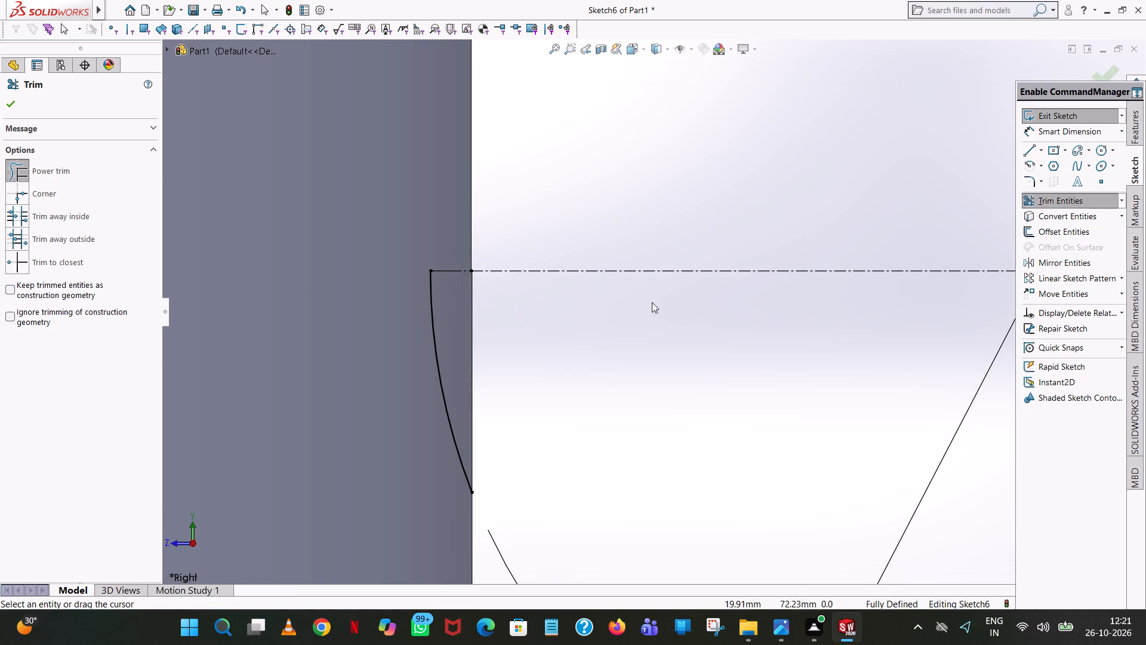
{"action": "left_click", "coordinate": [9, 104]}
{"action": "scroll", "coordinate": [483, 300], "scroll_direction": "up", "scroll_amount": 3}
{"action": "scroll", "coordinate": [593, 324], "scroll_direction": "up", "scroll_amount": 1}
{"action": "middle_click_drag", "start_coordinate": [593, 324], "coordinate": [577, 329]}
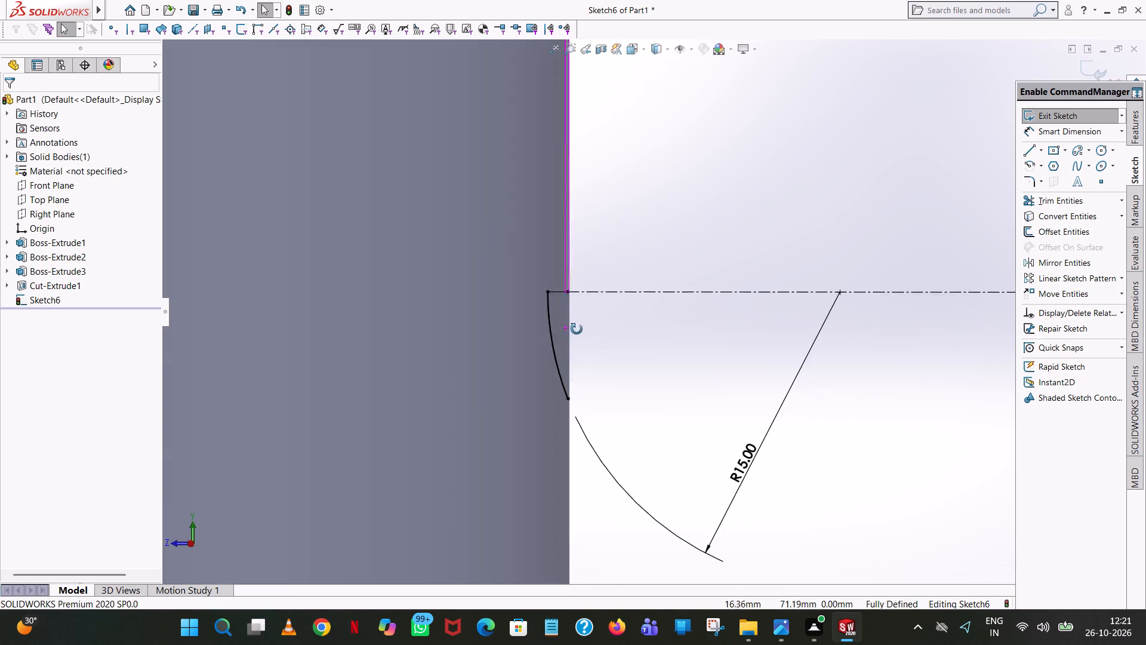
{"action": "middle_click_drag", "start_coordinate": [577, 329], "coordinate": [554, 335]}
{"action": "scroll", "coordinate": [592, 302], "scroll_direction": "down", "scroll_amount": 8}
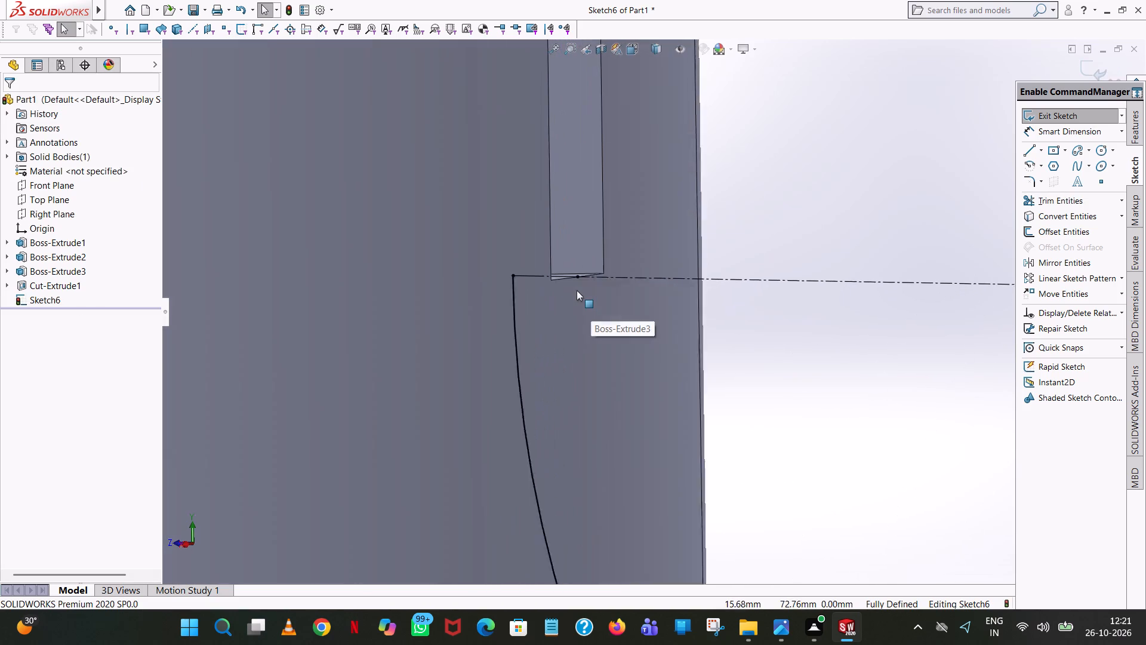
{"action": "scroll", "coordinate": [577, 290], "scroll_direction": "down", "scroll_amount": 1}
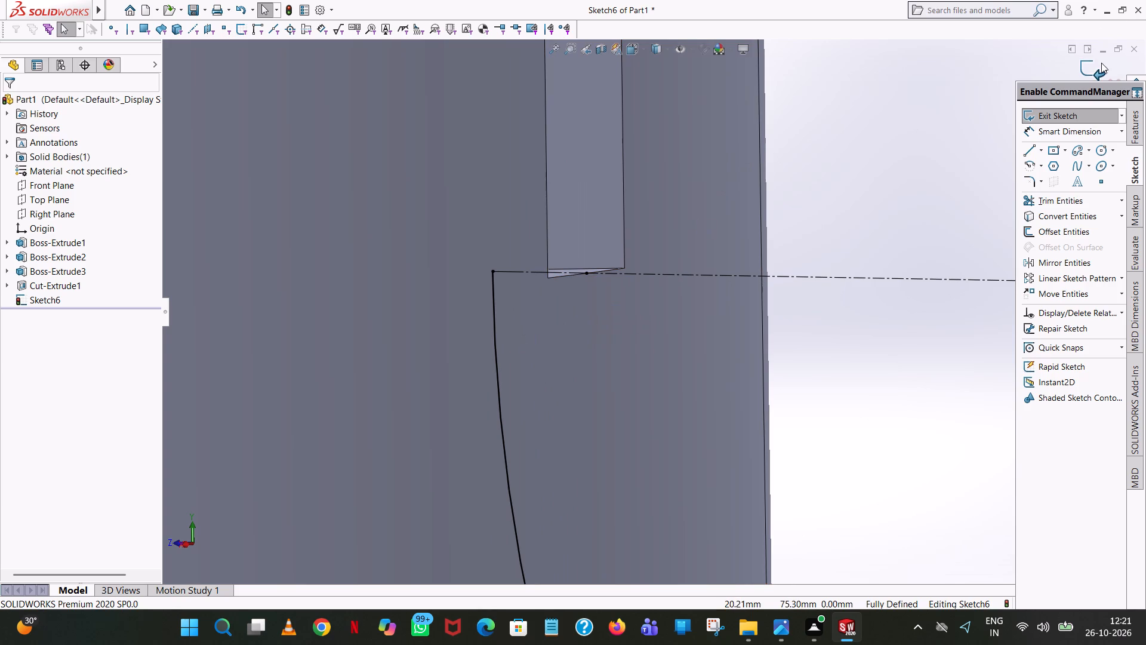
{"action": "left_click", "coordinate": [1101, 63]}
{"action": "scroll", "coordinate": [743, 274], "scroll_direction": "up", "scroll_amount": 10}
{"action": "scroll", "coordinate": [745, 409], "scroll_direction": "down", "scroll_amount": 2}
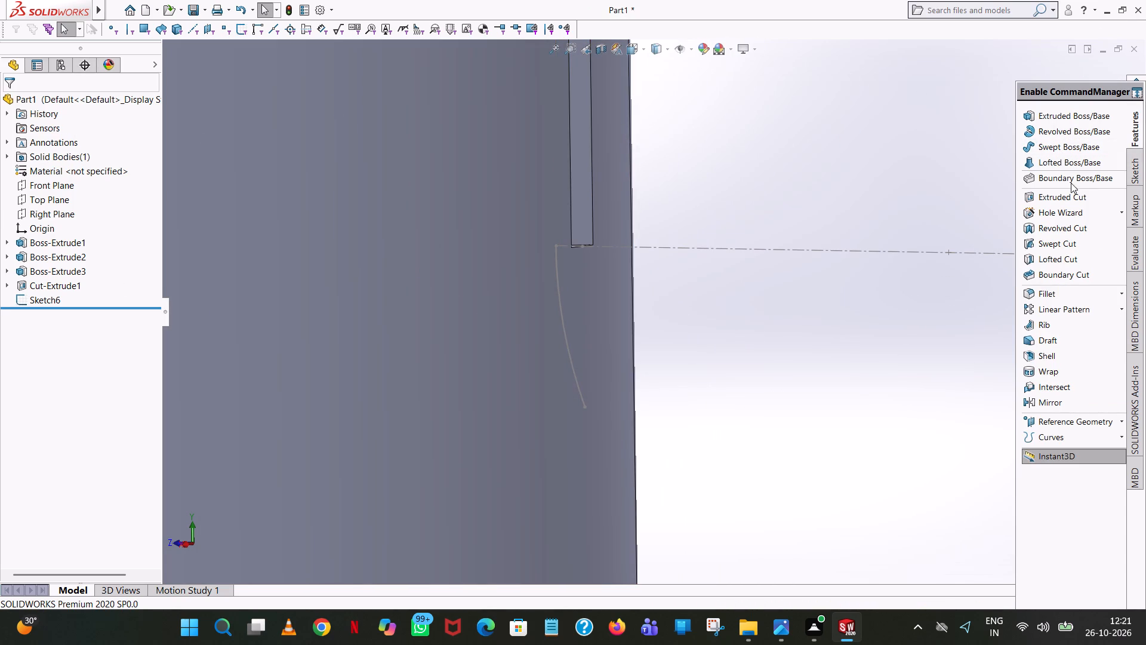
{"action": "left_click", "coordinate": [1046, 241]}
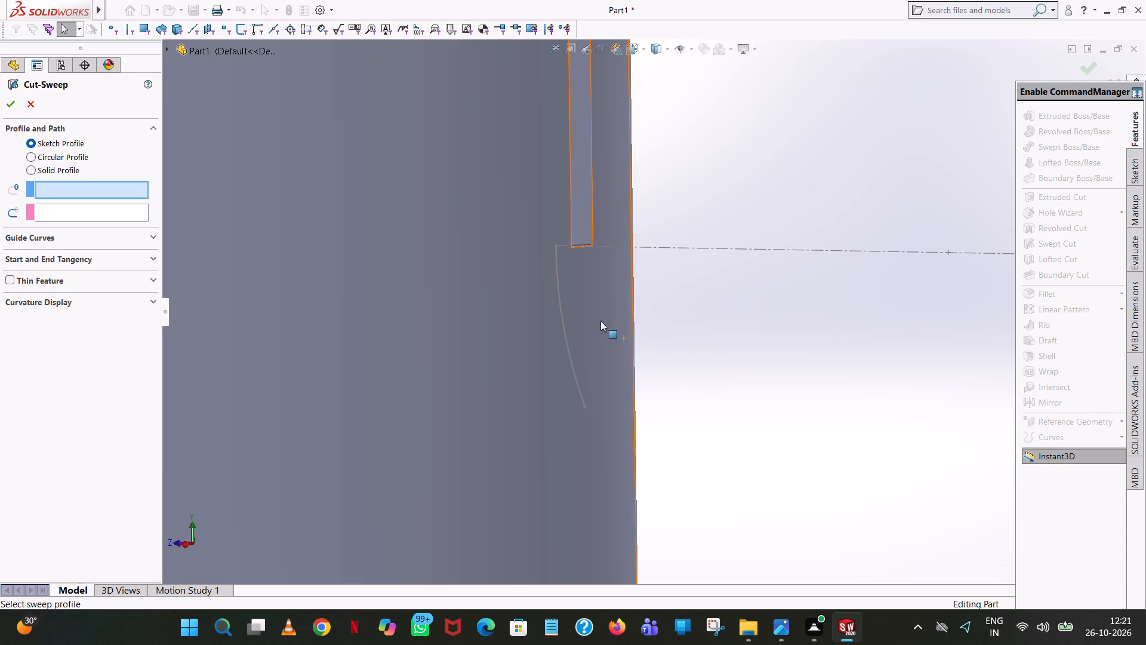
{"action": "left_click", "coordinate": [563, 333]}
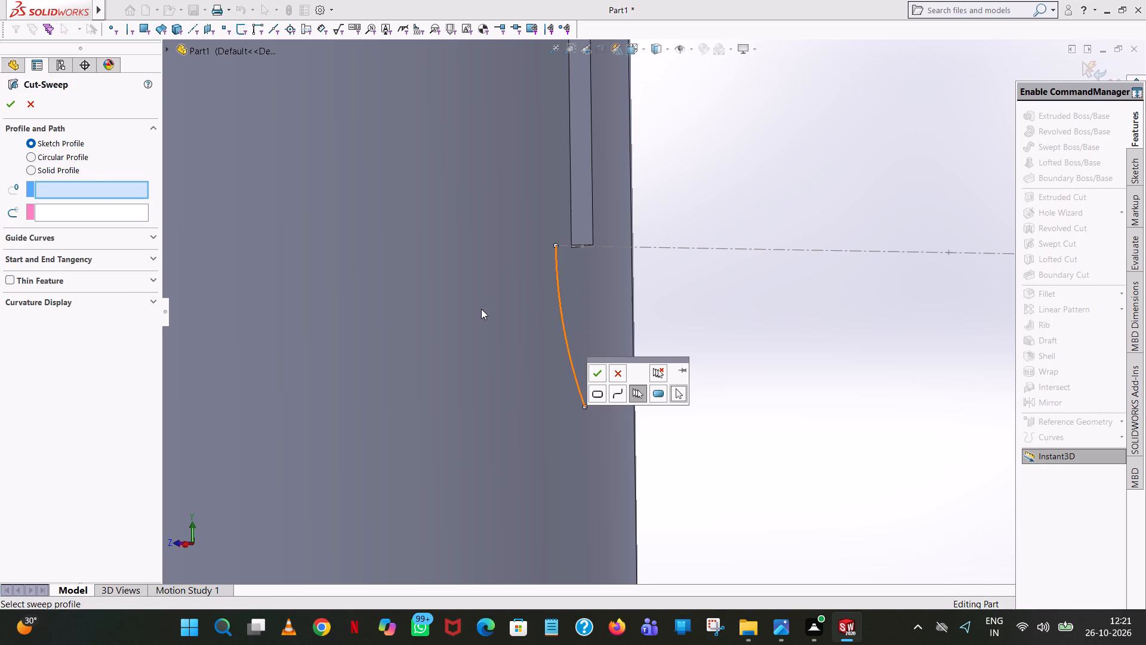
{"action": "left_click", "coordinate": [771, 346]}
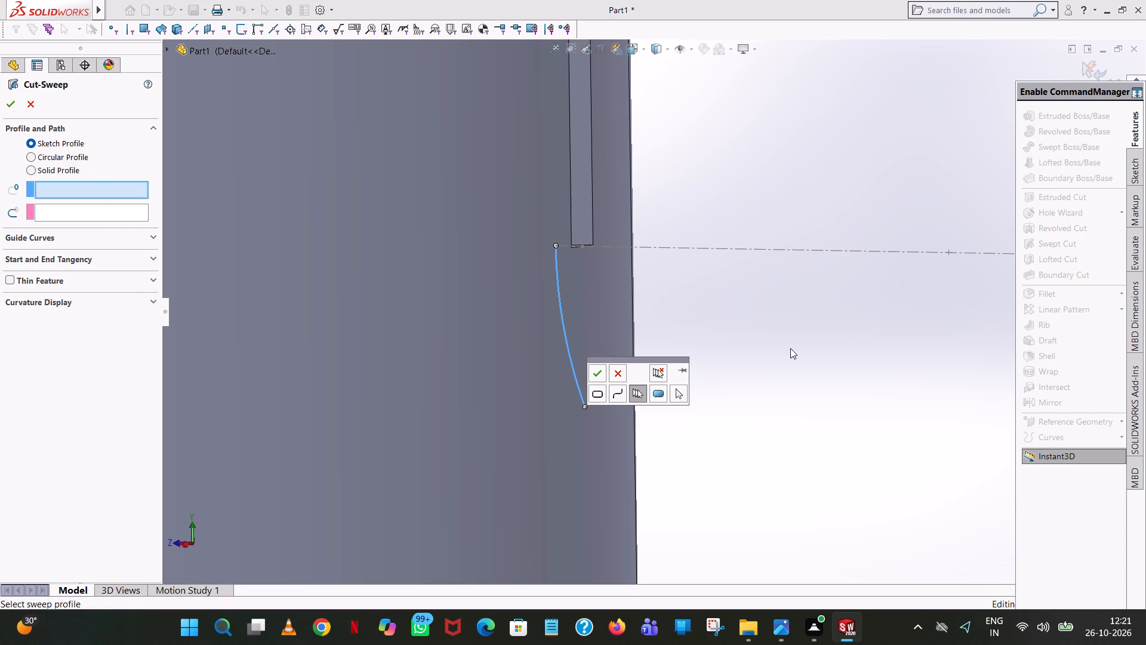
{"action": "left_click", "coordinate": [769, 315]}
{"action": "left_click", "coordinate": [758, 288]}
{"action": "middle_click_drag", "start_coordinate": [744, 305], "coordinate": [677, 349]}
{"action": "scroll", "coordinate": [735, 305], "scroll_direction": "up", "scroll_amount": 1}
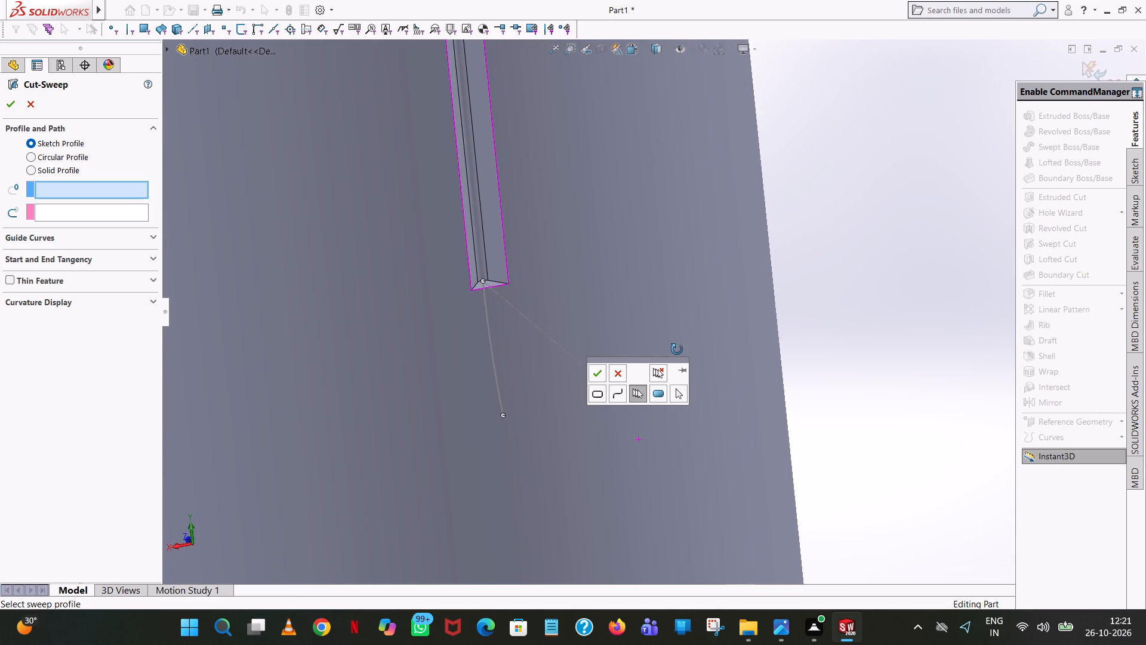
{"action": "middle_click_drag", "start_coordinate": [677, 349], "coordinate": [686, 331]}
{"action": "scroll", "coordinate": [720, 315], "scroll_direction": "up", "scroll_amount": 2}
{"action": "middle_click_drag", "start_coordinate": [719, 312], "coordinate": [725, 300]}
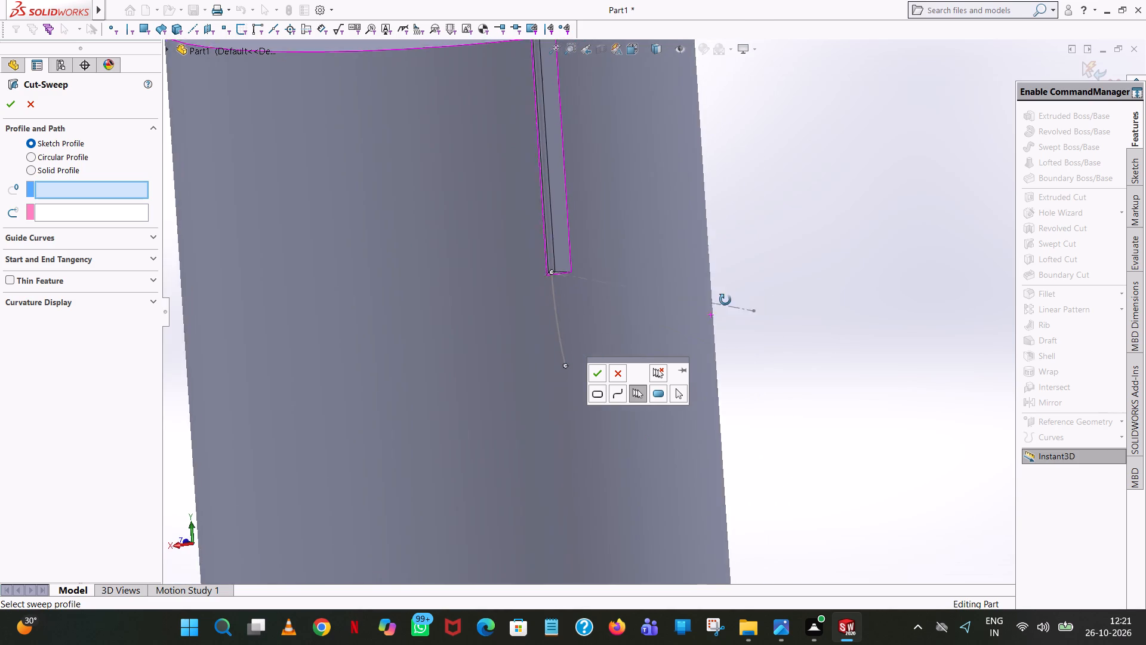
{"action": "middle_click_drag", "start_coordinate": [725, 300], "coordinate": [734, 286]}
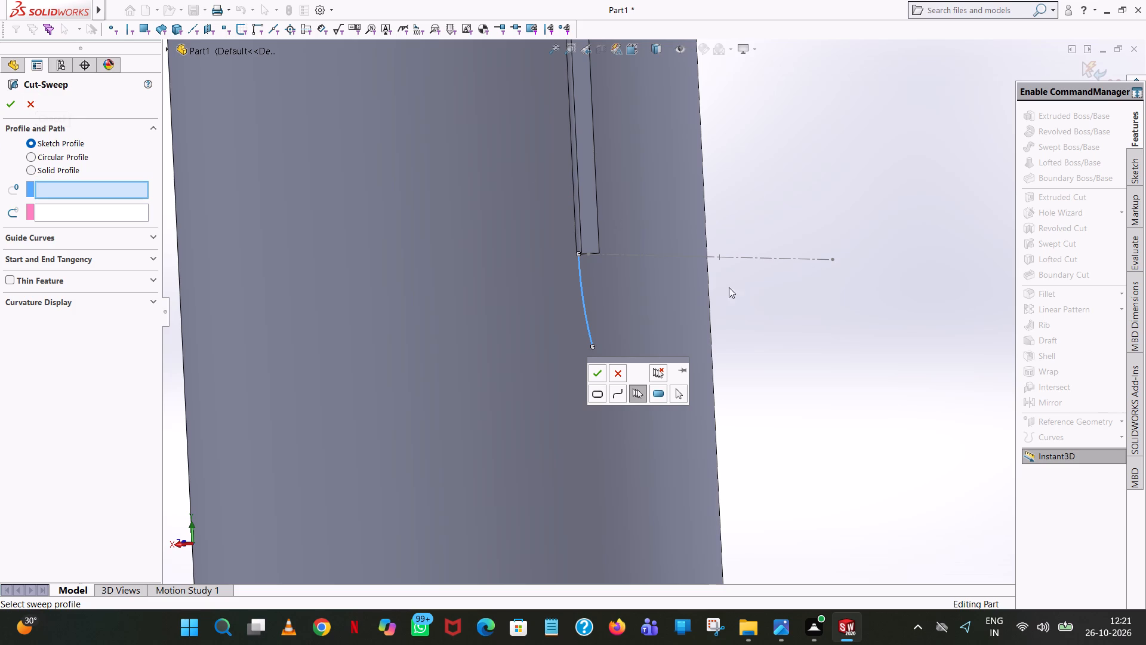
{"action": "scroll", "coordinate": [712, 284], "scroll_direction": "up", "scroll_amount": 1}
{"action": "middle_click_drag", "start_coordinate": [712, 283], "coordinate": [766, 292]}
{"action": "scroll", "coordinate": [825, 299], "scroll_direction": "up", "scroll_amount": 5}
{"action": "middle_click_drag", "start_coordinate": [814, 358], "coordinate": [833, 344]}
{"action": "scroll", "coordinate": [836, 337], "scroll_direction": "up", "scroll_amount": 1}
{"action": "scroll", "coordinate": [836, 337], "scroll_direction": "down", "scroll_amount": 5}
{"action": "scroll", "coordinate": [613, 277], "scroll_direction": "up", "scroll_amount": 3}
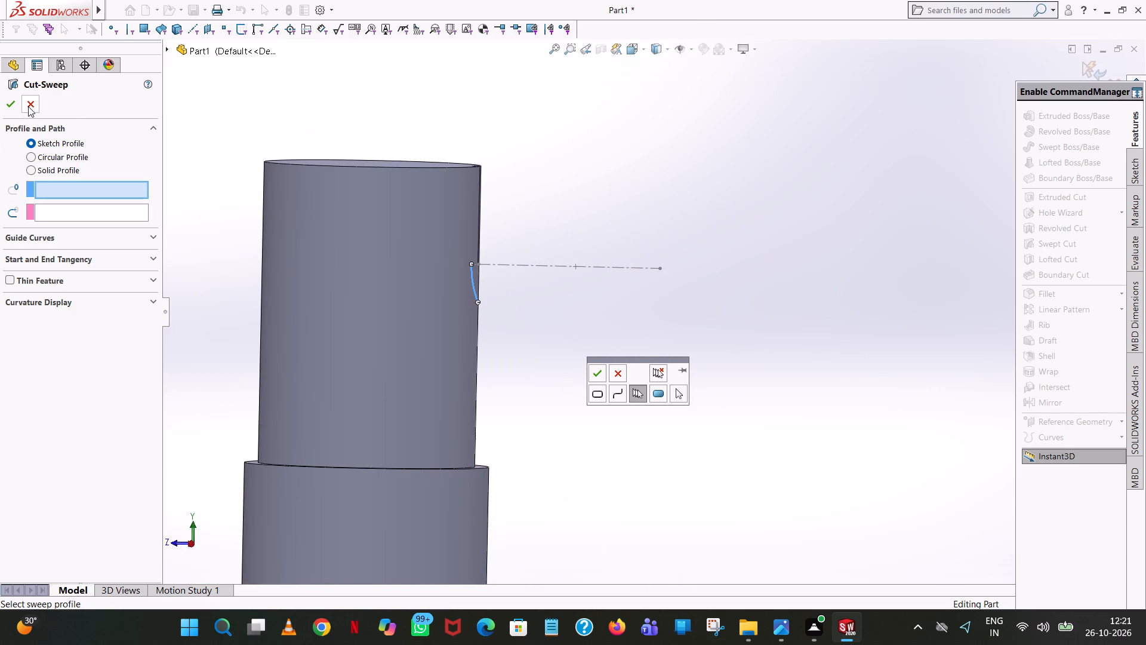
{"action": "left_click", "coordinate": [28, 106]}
Examine the open R15 arc sketch against the V-groove's lower end, both normal to the sketch plane and at slight angles.
{"action": "middle_click", "coordinate": [593, 285]}
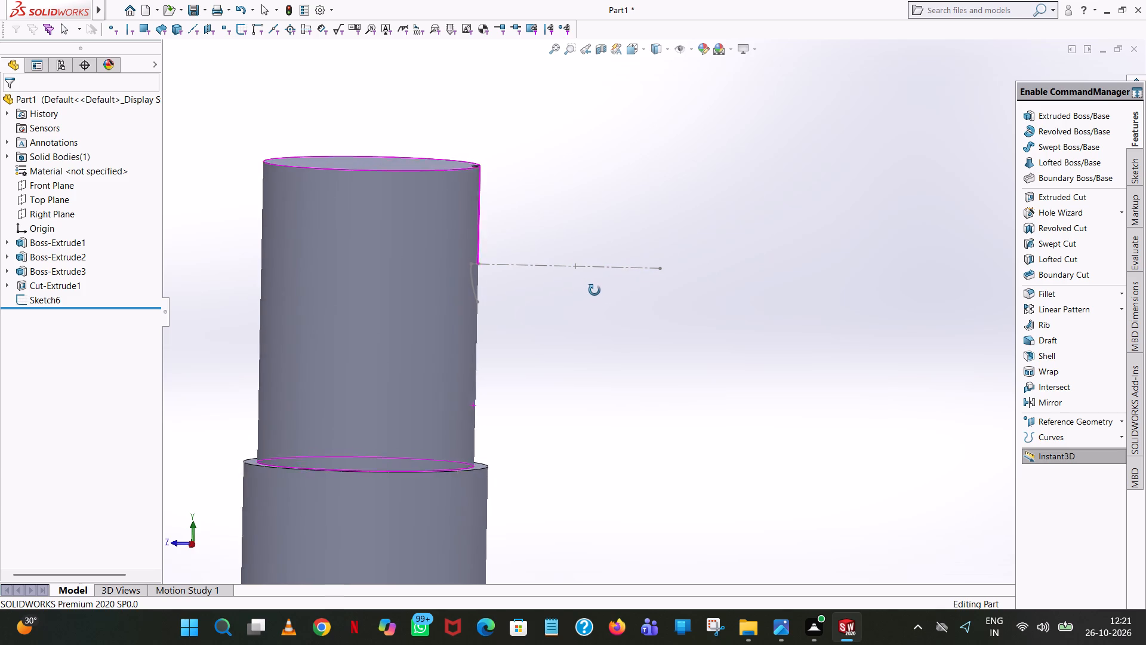
{"action": "left_click", "coordinate": [42, 299]}
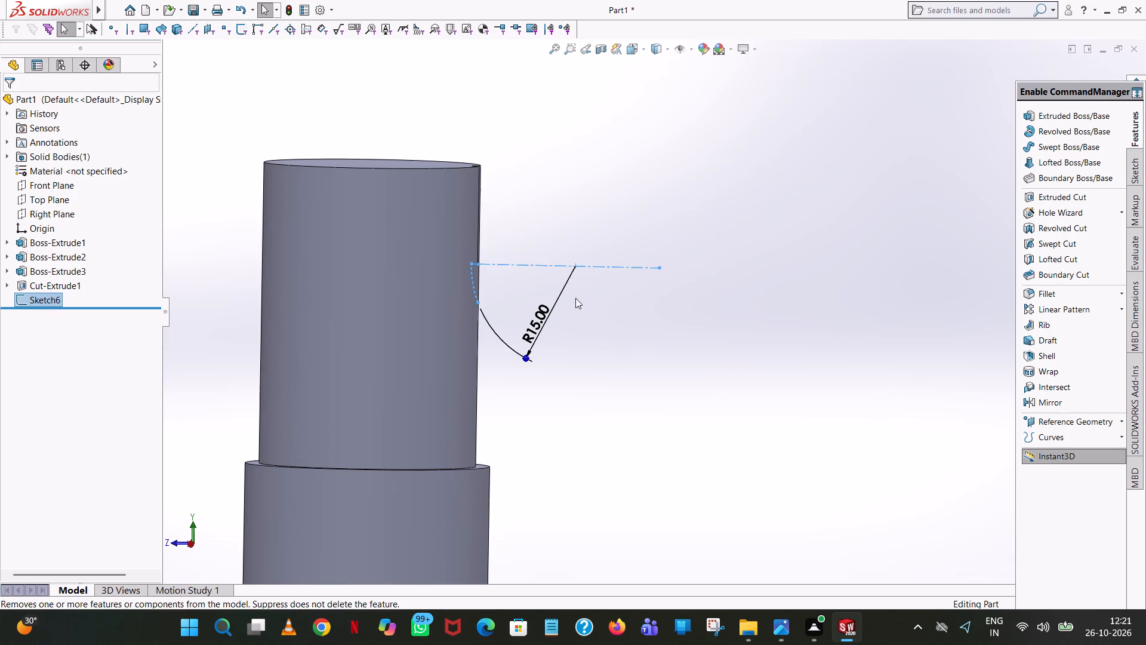
{"action": "scroll", "coordinate": [626, 296], "scroll_direction": "up", "scroll_amount": 1}
{"action": "middle_click_drag", "start_coordinate": [626, 296], "coordinate": [615, 299]}
{"action": "scroll", "coordinate": [617, 260], "scroll_direction": "down", "scroll_amount": 5}
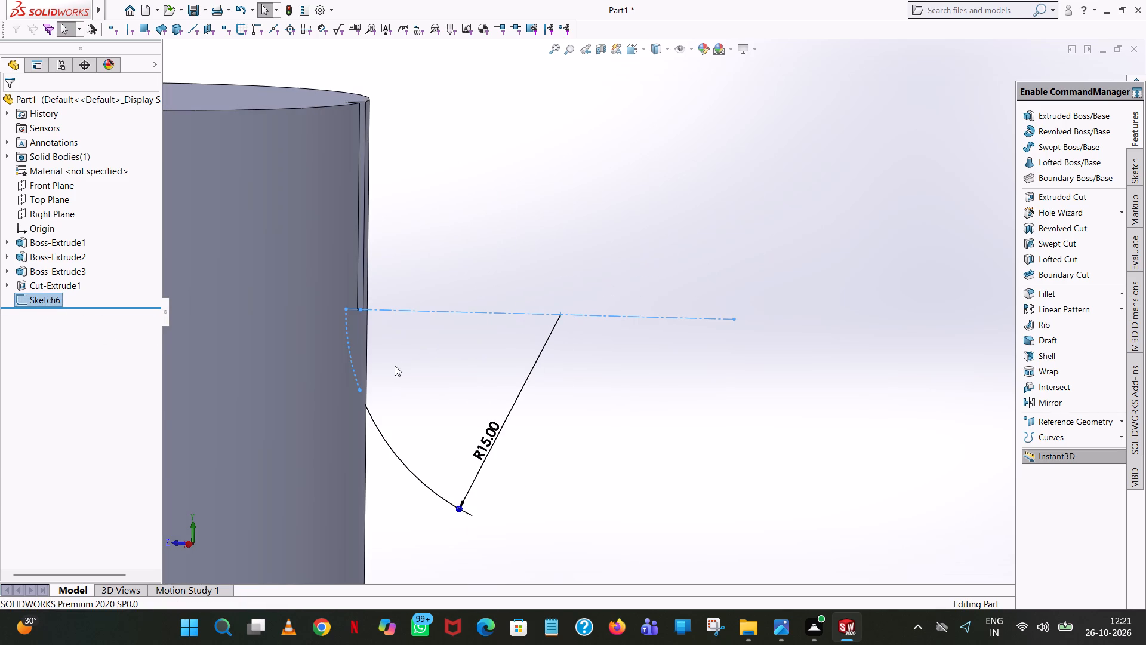
{"action": "left_click", "coordinate": [39, 309]}
{"action": "left_click", "coordinate": [40, 300]}
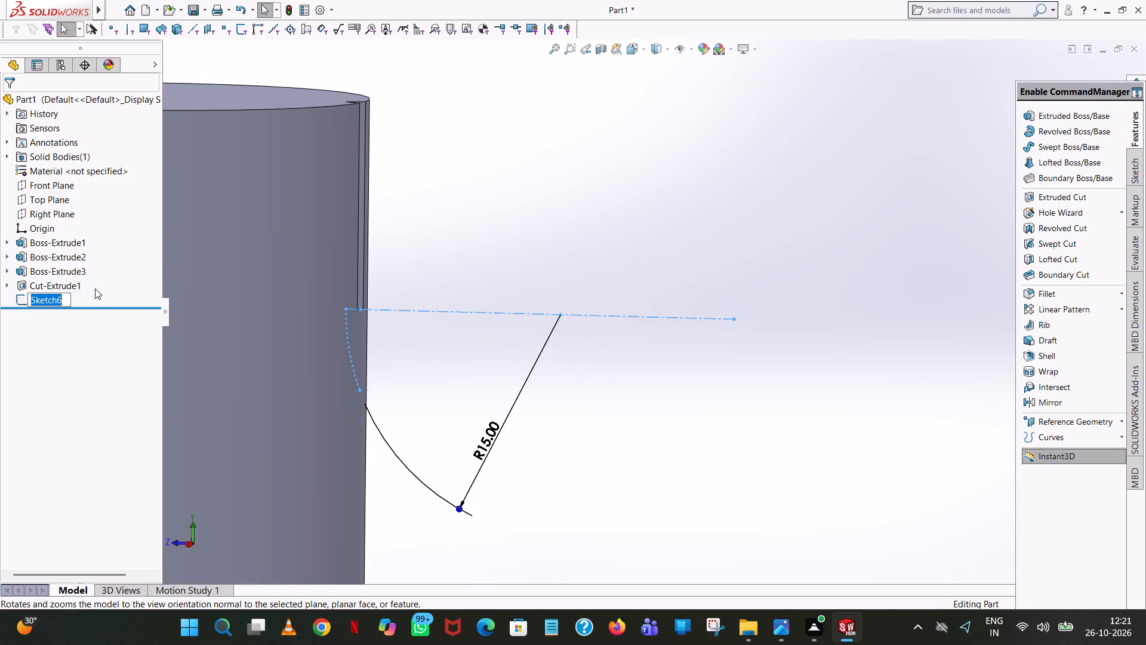
{"action": "left_click", "coordinate": [95, 288]}
{"action": "left_click", "coordinate": [416, 247]}
{"action": "left_click", "coordinate": [51, 293]}
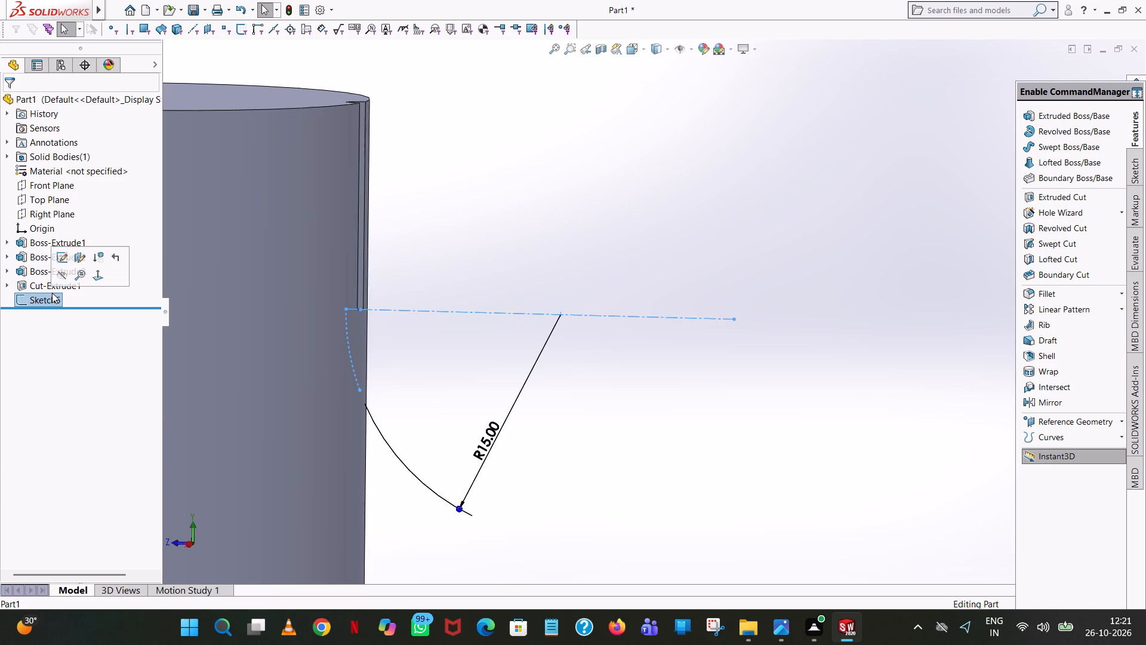
{"action": "left_click", "coordinate": [101, 275]}
{"action": "scroll", "coordinate": [760, 257], "scroll_direction": "up", "scroll_amount": 5}
{"action": "scroll", "coordinate": [740, 247], "scroll_direction": "down", "scroll_amount": 8}
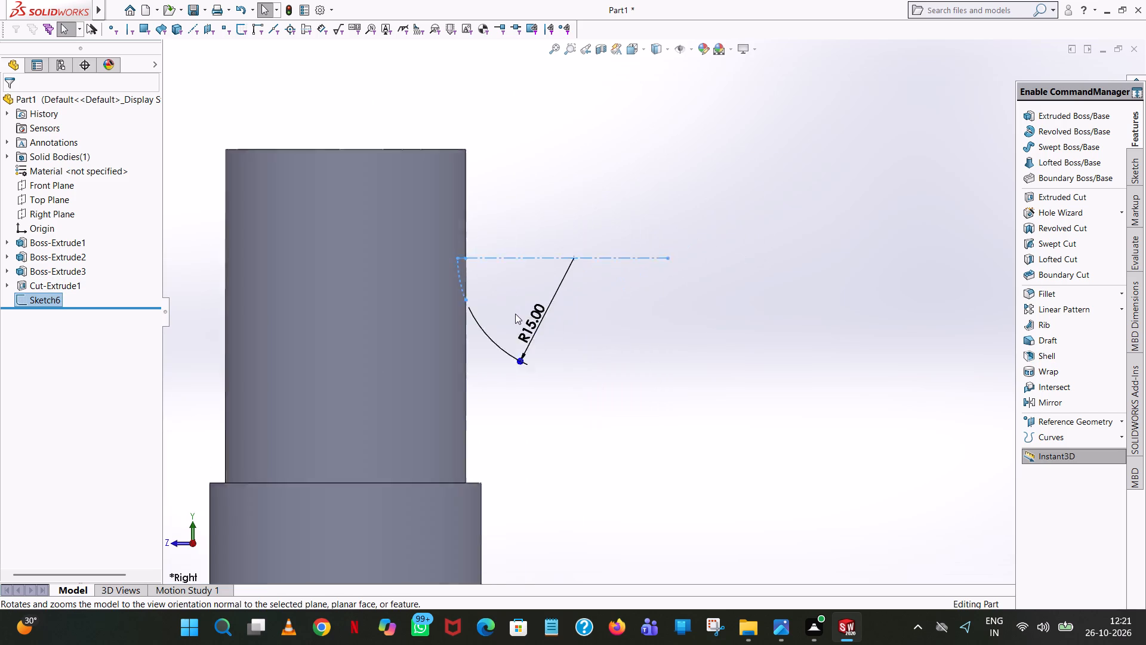
{"action": "scroll", "coordinate": [515, 314], "scroll_direction": "down", "scroll_amount": 2}
{"action": "right_click", "coordinate": [497, 205]}
{"action": "scroll", "coordinate": [497, 205], "scroll_direction": "down", "scroll_amount": 5}
{"action": "left_click", "coordinate": [707, 290]}
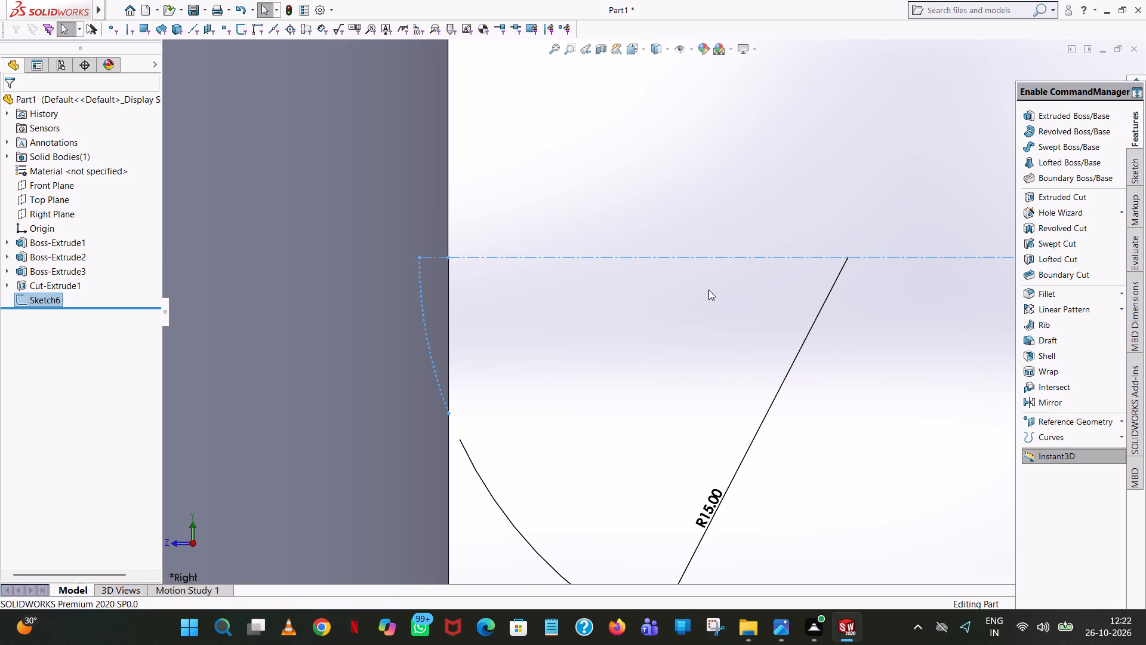
{"action": "scroll", "coordinate": [708, 290], "scroll_direction": "up", "scroll_amount": 4}
{"action": "middle_click_drag", "start_coordinate": [683, 385], "coordinate": [651, 386]}
{"action": "scroll", "coordinate": [707, 336], "scroll_direction": "up", "scroll_amount": 3}
{"action": "scroll", "coordinate": [663, 328], "scroll_direction": "down", "scroll_amount": 1}
{"action": "middle_click_drag", "start_coordinate": [663, 328], "coordinate": [672, 332]}
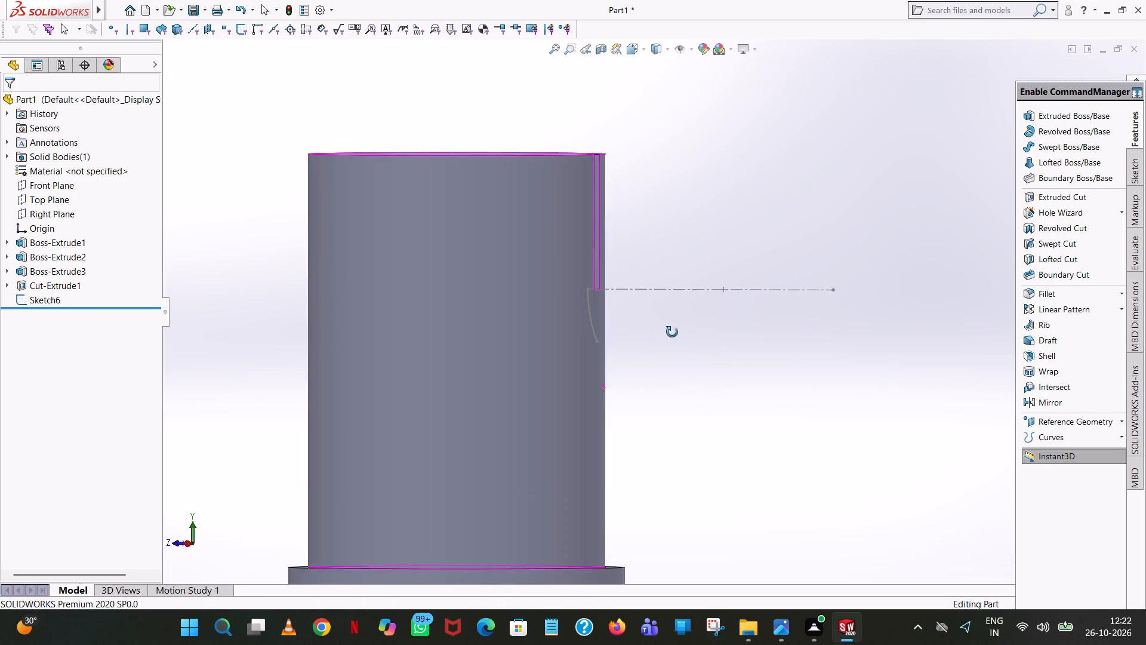
Examine the open arc sketch beside the V-groove's lower end in near-side views, close up and at slight angles.
{"action": "middle_click_drag", "start_coordinate": [672, 332], "coordinate": [679, 335]}
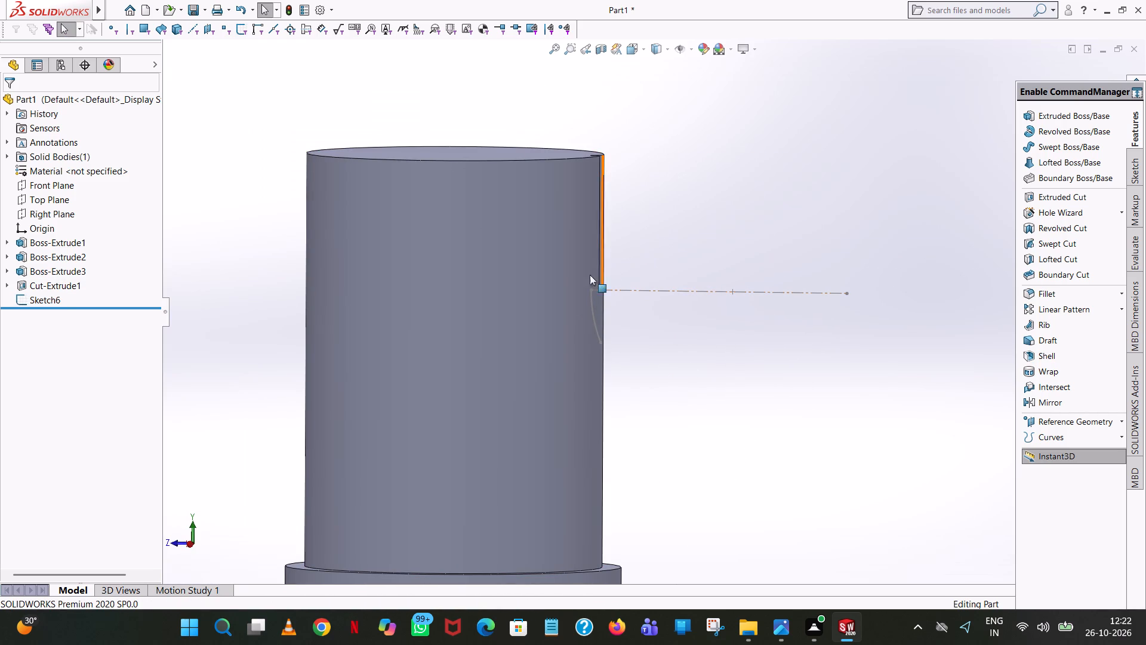
{"action": "scroll", "coordinate": [689, 271], "scroll_direction": "up", "scroll_amount": 1}
{"action": "middle_click_drag", "start_coordinate": [689, 271], "coordinate": [646, 288]}
{"action": "scroll", "coordinate": [676, 300], "scroll_direction": "down", "scroll_amount": 6}
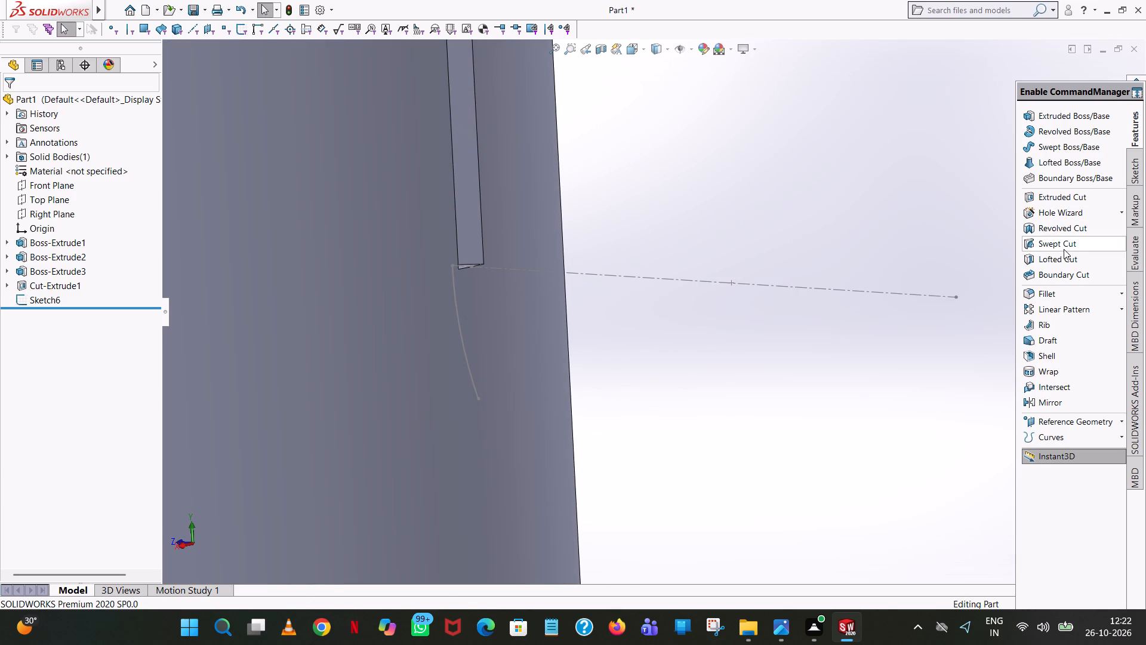
{"action": "middle_click_drag", "start_coordinate": [737, 250], "coordinate": [760, 232]}
{"action": "scroll", "coordinate": [778, 238], "scroll_direction": "up", "scroll_amount": 5}
{"action": "middle_click_drag", "start_coordinate": [855, 278], "coordinate": [865, 284]}
{"action": "scroll", "coordinate": [828, 282], "scroll_direction": "down", "scroll_amount": 3}
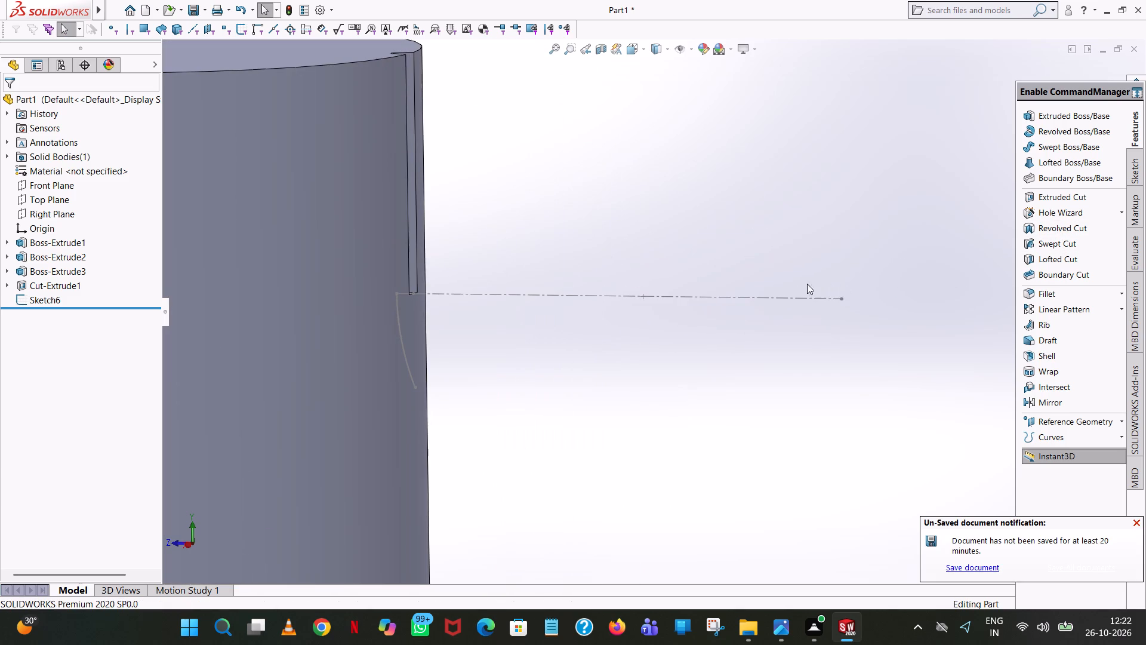
Examine the groove's triangular end face and the start of the arc sketch from isometric and steeper oblique views.
{"action": "left_click", "coordinate": [630, 53]}
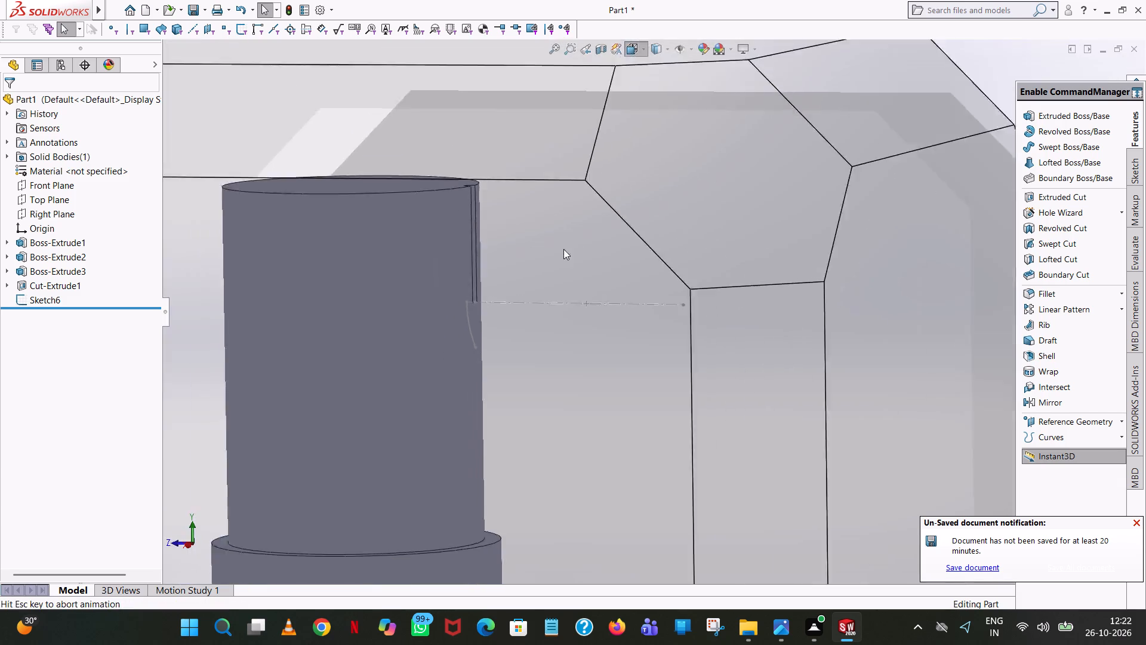
{"action": "left_click", "coordinate": [565, 300]}
{"action": "scroll", "coordinate": [723, 265], "scroll_direction": "down", "scroll_amount": 4}
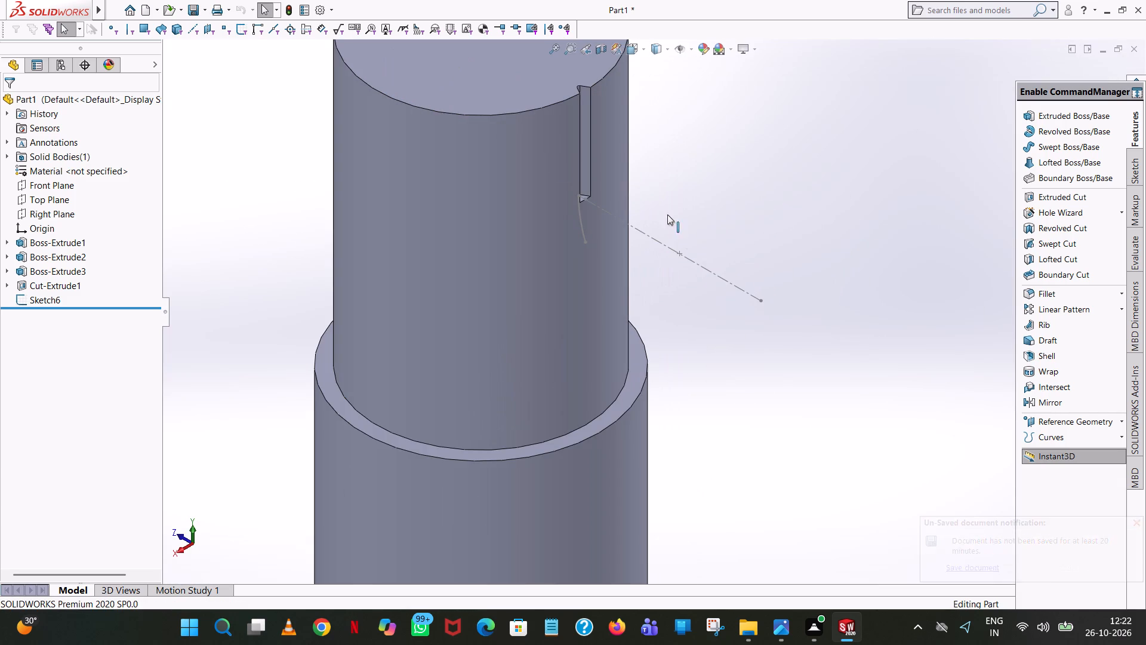
{"action": "scroll", "coordinate": [658, 179], "scroll_direction": "down", "scroll_amount": 1}
{"action": "middle_click_drag", "start_coordinate": [658, 179], "coordinate": [623, 233]}
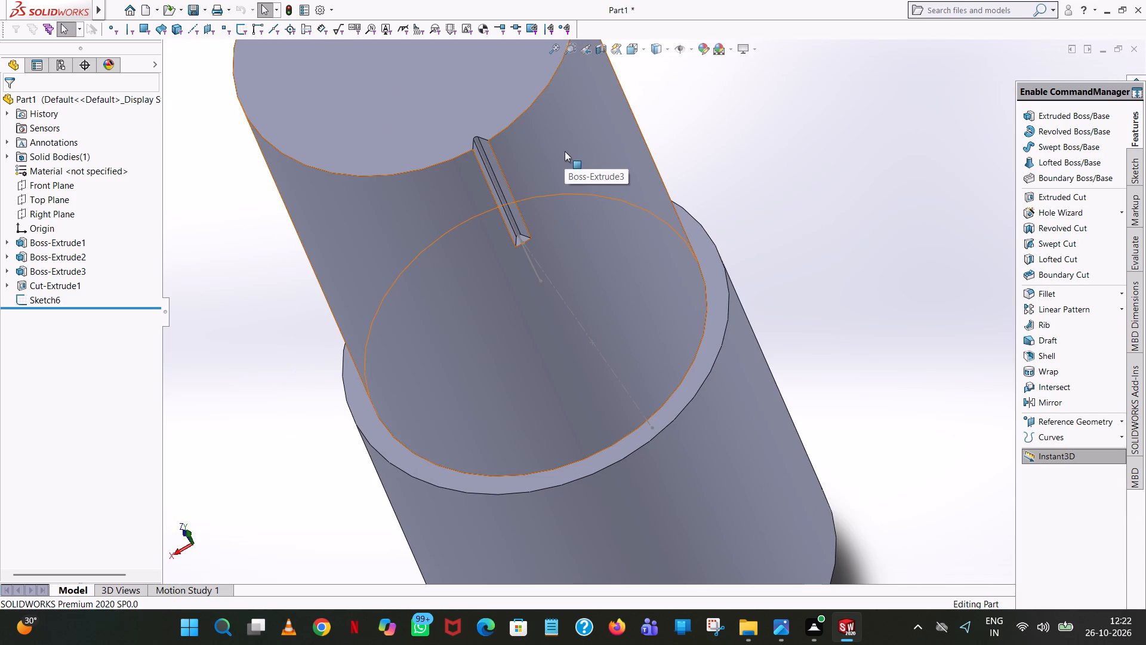
{"action": "scroll", "coordinate": [596, 294], "scroll_direction": "up", "scroll_amount": 1}
{"action": "scroll", "coordinate": [596, 294], "scroll_direction": "down", "scroll_amount": 1}
{"action": "middle_click_drag", "start_coordinate": [596, 294], "coordinate": [646, 232]}
{"action": "scroll", "coordinate": [617, 229], "scroll_direction": "down", "scroll_amount": 6}
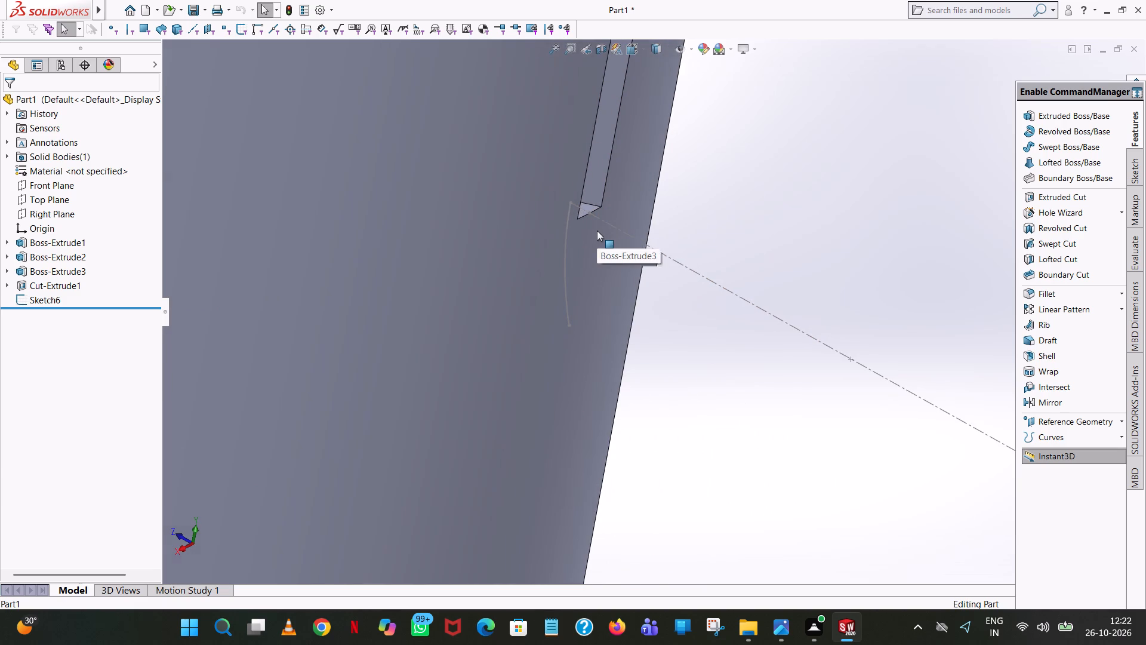
{"action": "scroll", "coordinate": [597, 231], "scroll_direction": "down", "scroll_amount": 2}
{"action": "scroll", "coordinate": [598, 232], "scroll_direction": "up", "scroll_amount": 3}
{"action": "middle_click_drag", "start_coordinate": [589, 249], "coordinate": [552, 263]}
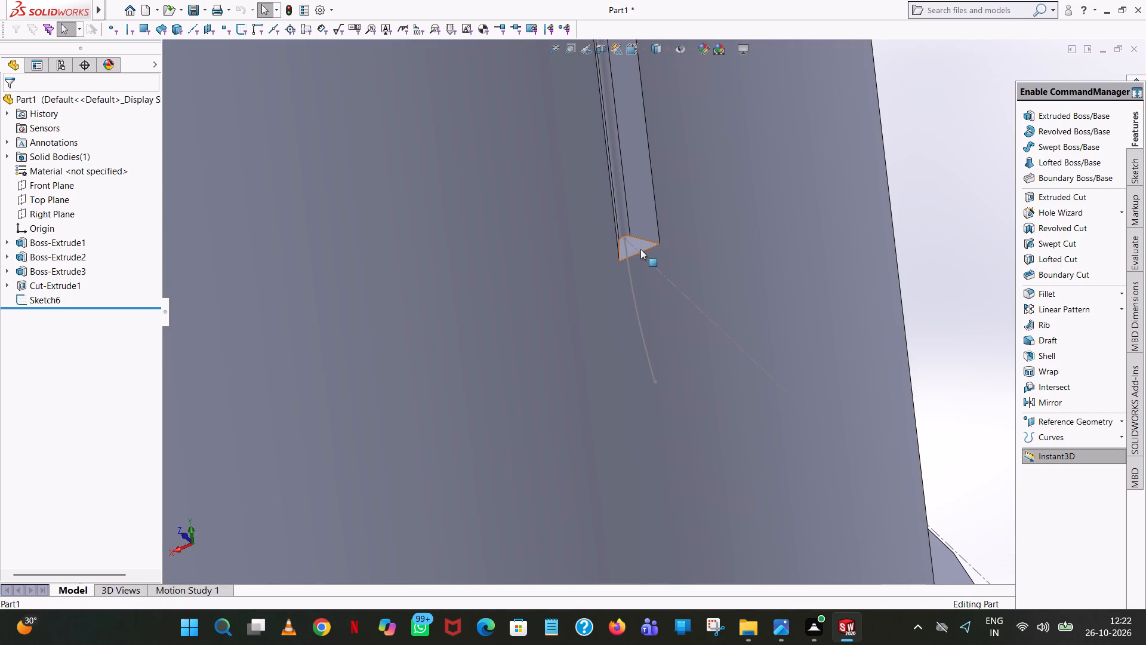
{"action": "left_click", "coordinate": [639, 247]}
{"action": "scroll", "coordinate": [791, 272], "scroll_direction": "up", "scroll_amount": 6}
{"action": "left_click", "coordinate": [854, 288]}
{"action": "scroll", "coordinate": [748, 340], "scroll_direction": "down", "scroll_amount": 4}
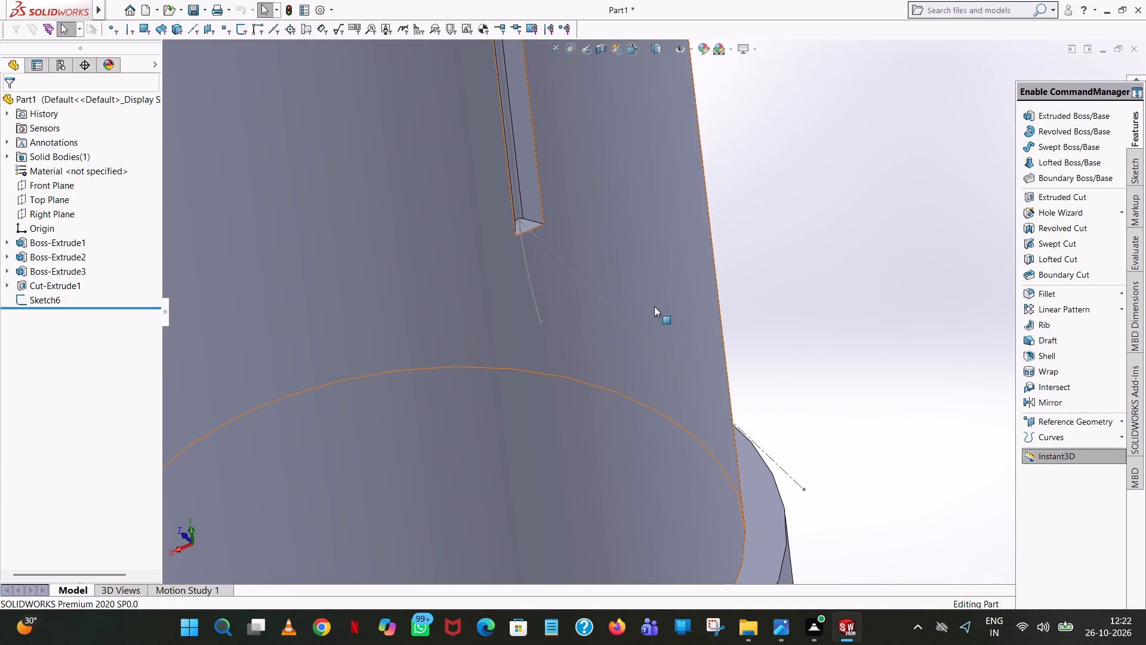
{"action": "scroll", "coordinate": [652, 308], "scroll_direction": "up", "scroll_amount": 2}
{"action": "middle_click_drag", "start_coordinate": [659, 279], "coordinate": [685, 213]}
{"action": "middle_click_drag", "start_coordinate": [684, 195], "coordinate": [685, 229]}
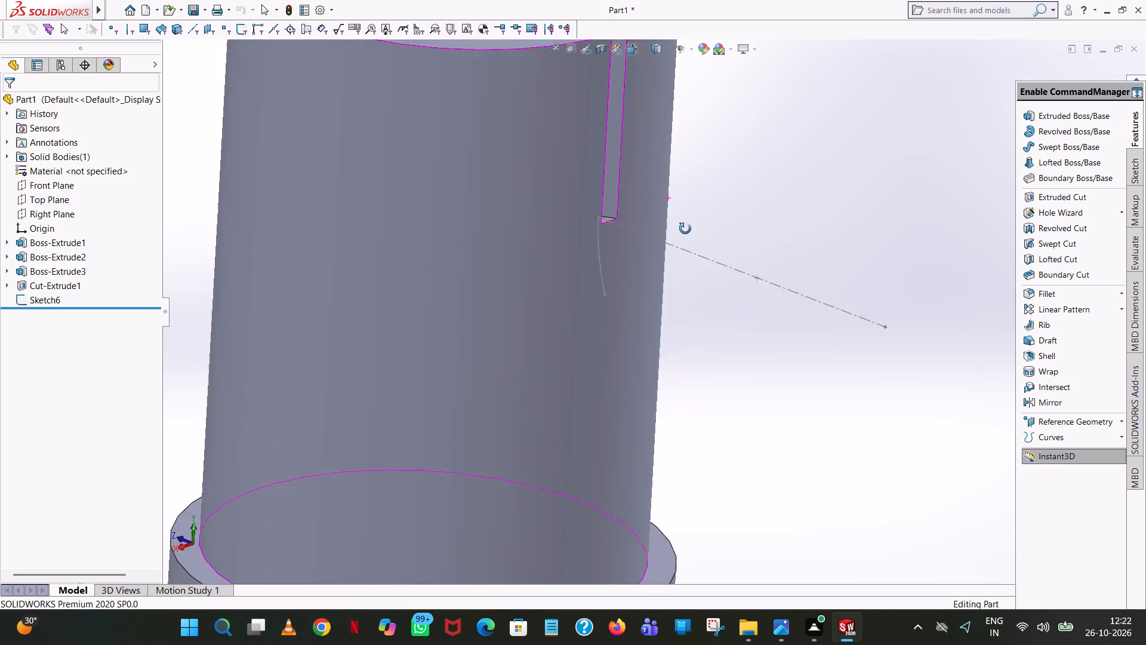
{"action": "middle_click_drag", "start_coordinate": [685, 229], "coordinate": [685, 238]}
Inspect the alignment of the arc sketch's construction line with the V-groove from the Top view.
{"action": "left_click", "coordinate": [629, 51]}
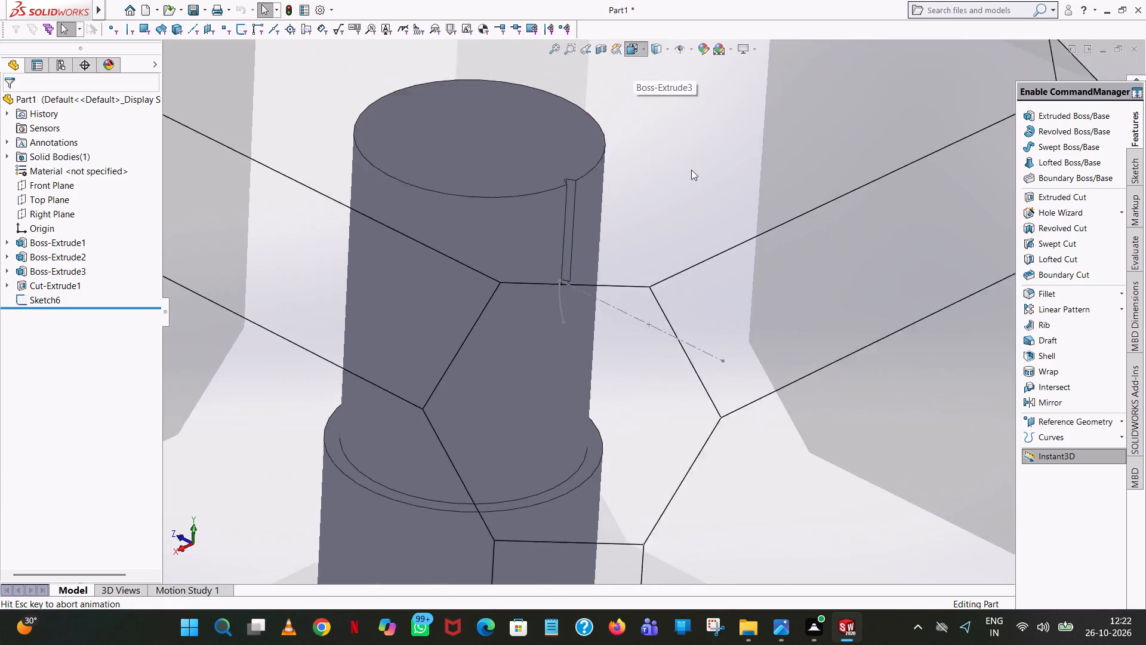
{"action": "left_click", "coordinate": [531, 296]}
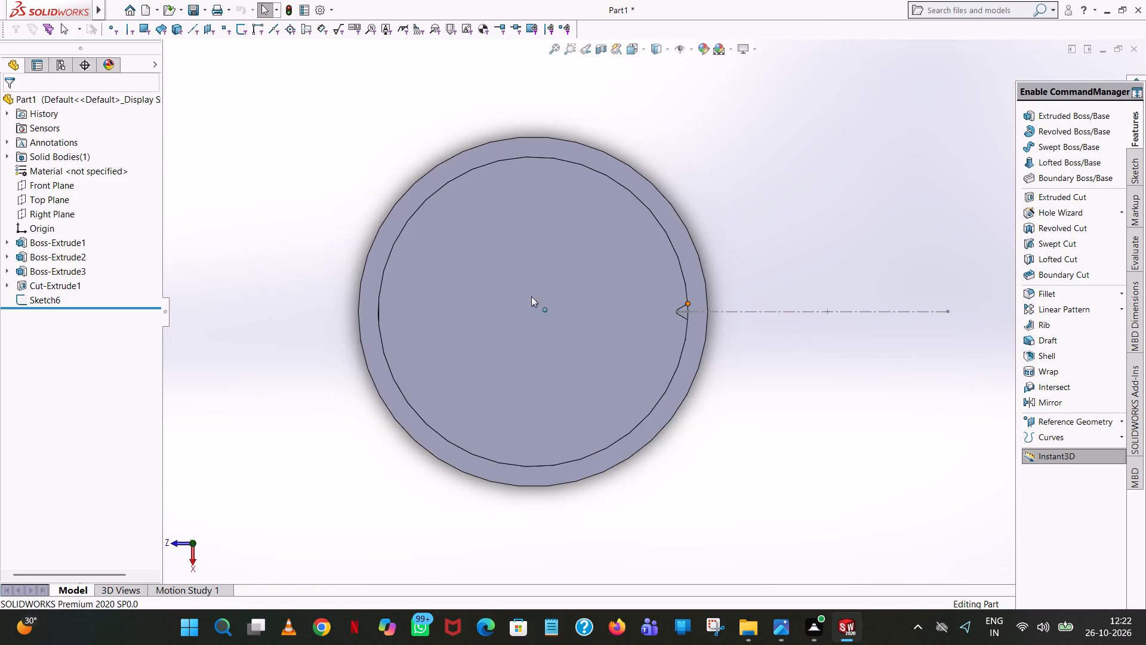
{"action": "scroll", "coordinate": [734, 325], "scroll_direction": "up", "scroll_amount": 3}
{"action": "scroll", "coordinate": [811, 316], "scroll_direction": "down", "scroll_amount": 5}
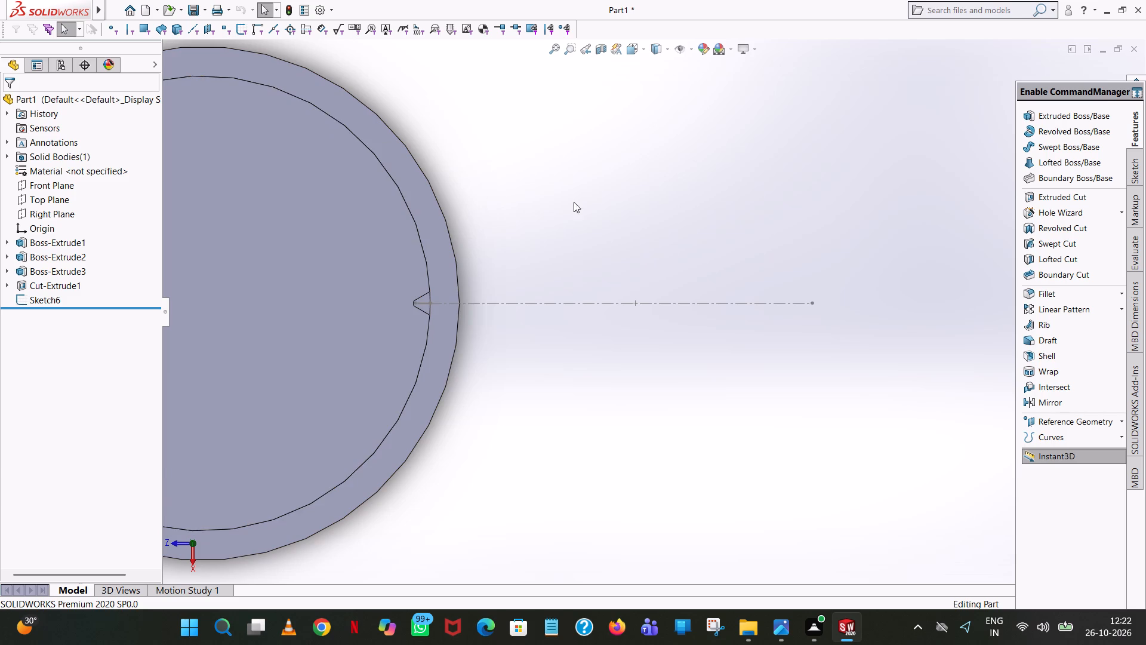
{"action": "left_click", "coordinate": [544, 303]}
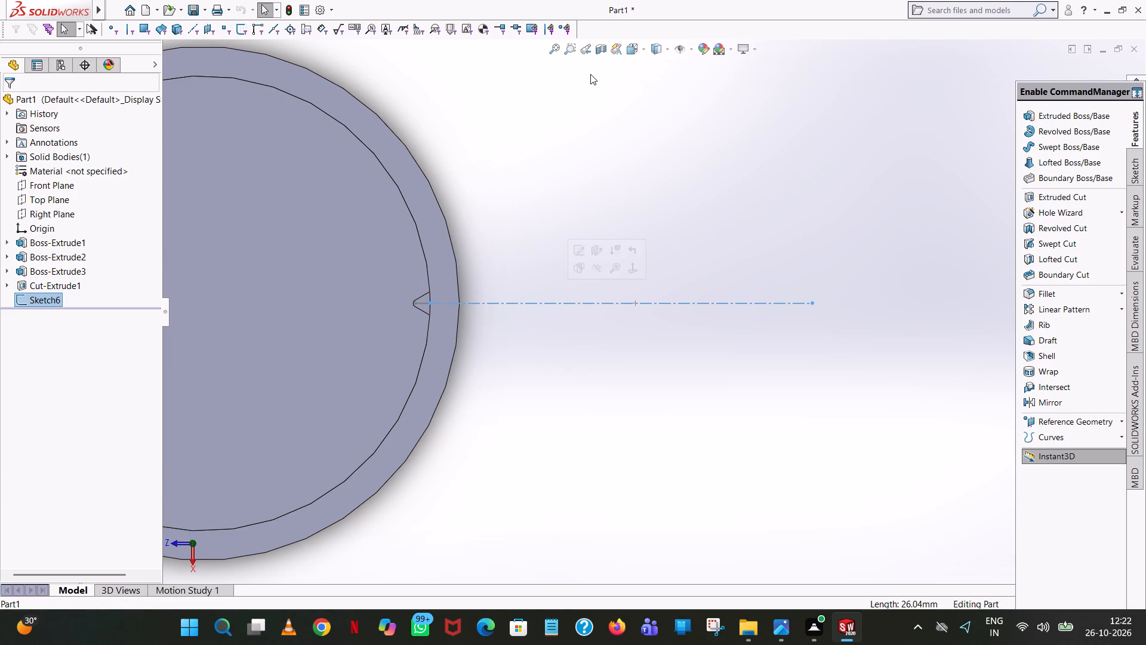
{"action": "left_click", "coordinate": [608, 159]}
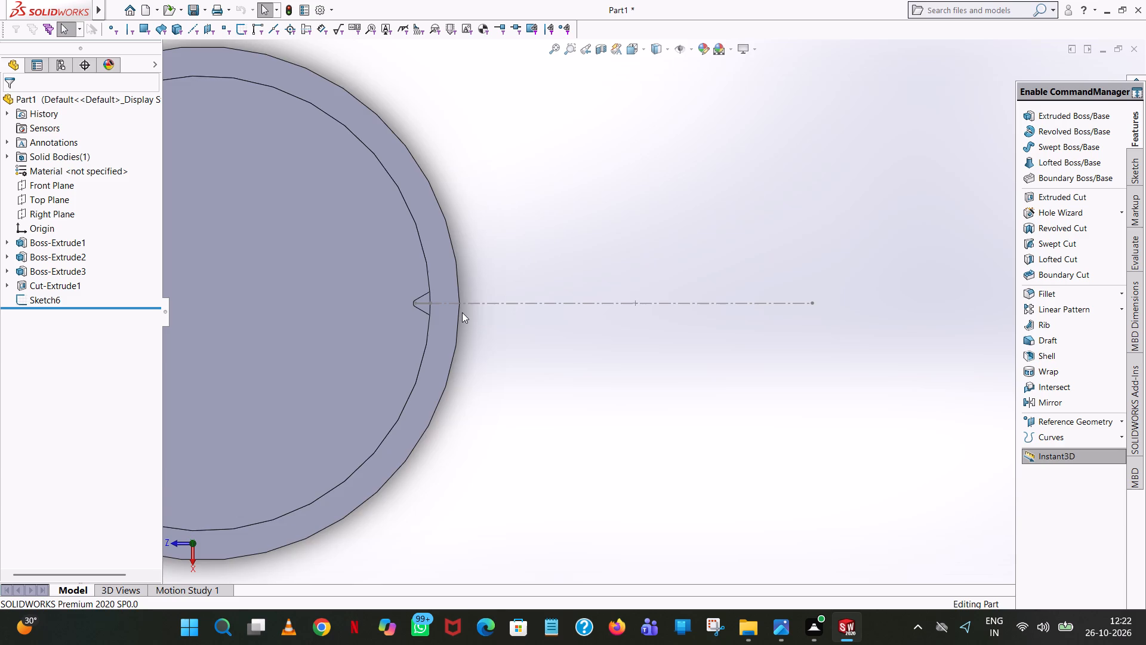
{"action": "scroll", "coordinate": [473, 308], "scroll_direction": "down", "scroll_amount": 3}
{"action": "scroll", "coordinate": [806, 300], "scroll_direction": "up", "scroll_amount": 4}
{"action": "scroll", "coordinate": [881, 343], "scroll_direction": "up", "scroll_amount": 4}
{"action": "scroll", "coordinate": [830, 348], "scroll_direction": "down", "scroll_amount": 3}
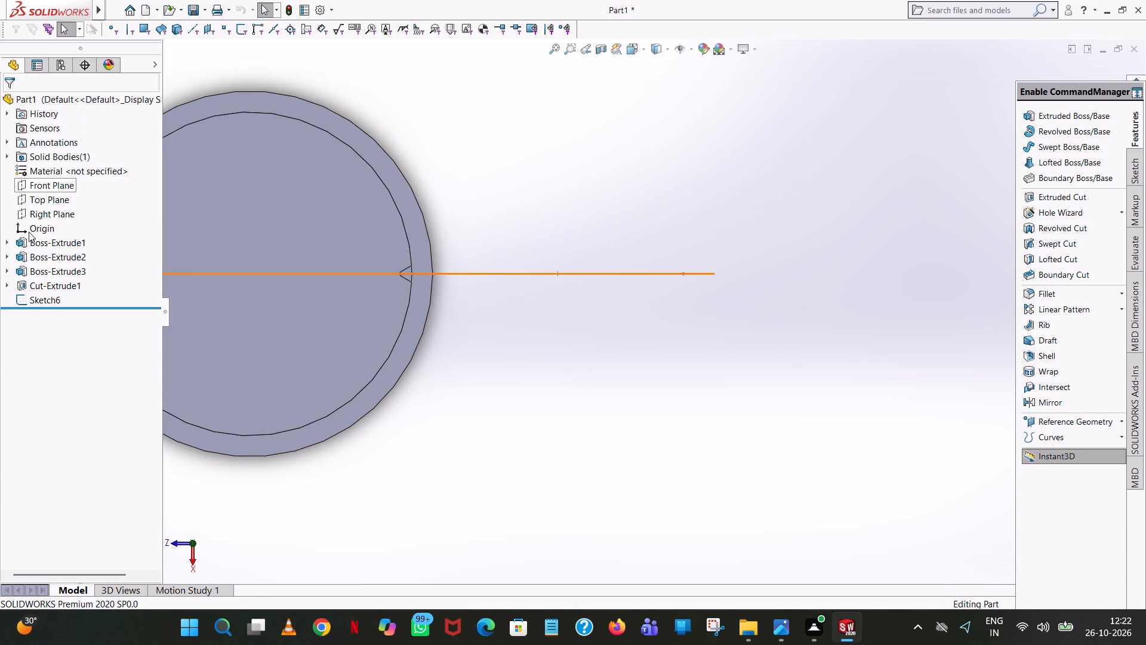
Create a reference plane offset 14 mm from the part's top face, with the offset flipped down into the part.
{"action": "scroll", "coordinate": [512, 256], "scroll_direction": "up", "scroll_amount": 1}
{"action": "middle_click_drag", "start_coordinate": [512, 256], "coordinate": [512, 204]}
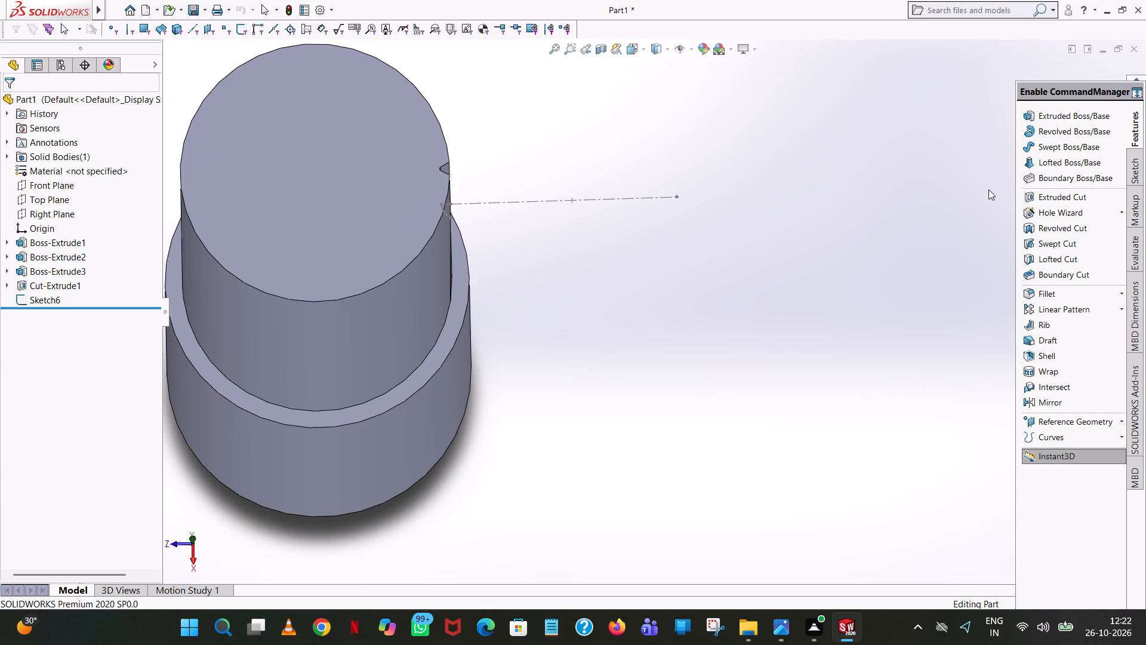
{"action": "left_click", "coordinate": [1085, 423]}
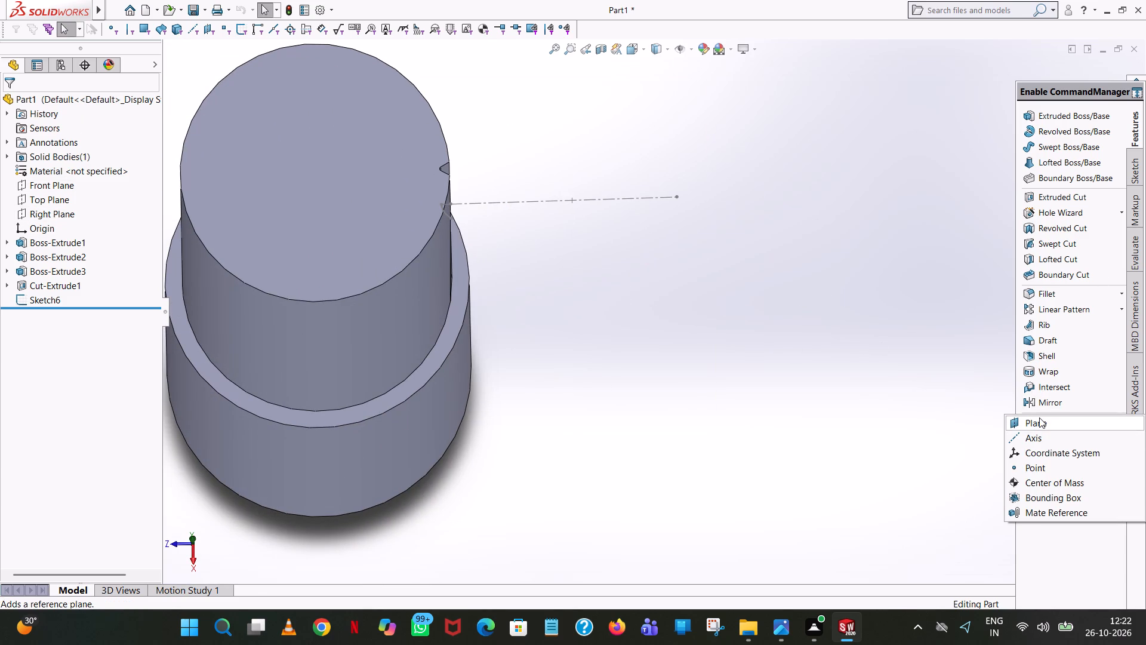
{"action": "left_click", "coordinate": [1046, 426]}
{"action": "left_click", "coordinate": [339, 195]}
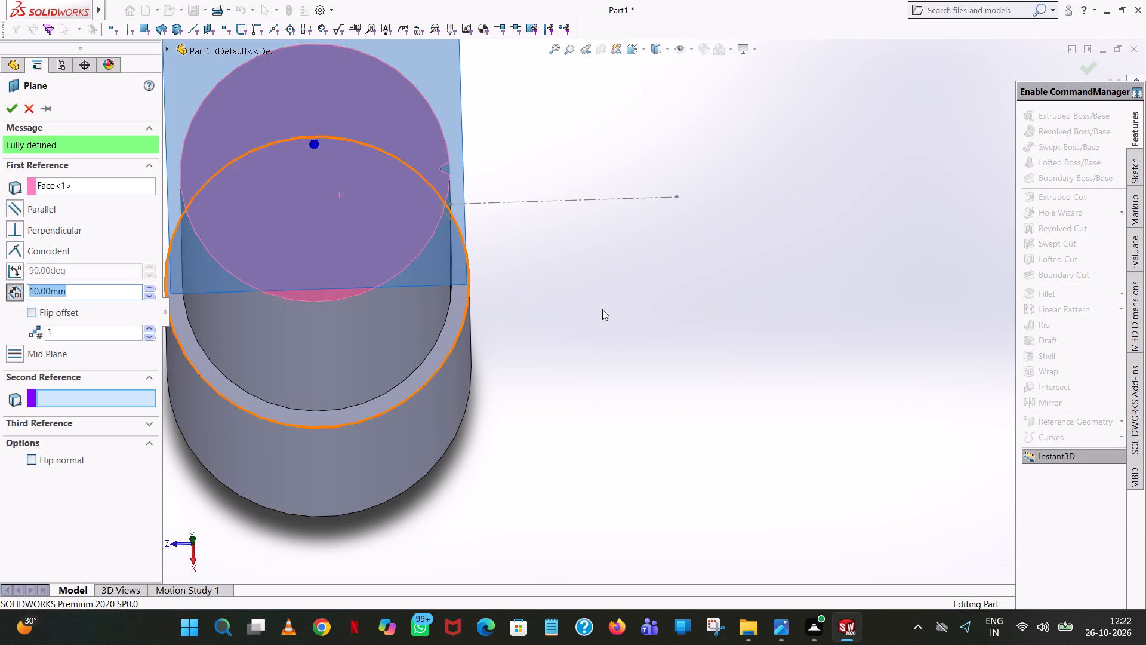
{"action": "middle_click_drag", "start_coordinate": [609, 322], "coordinate": [596, 281]}
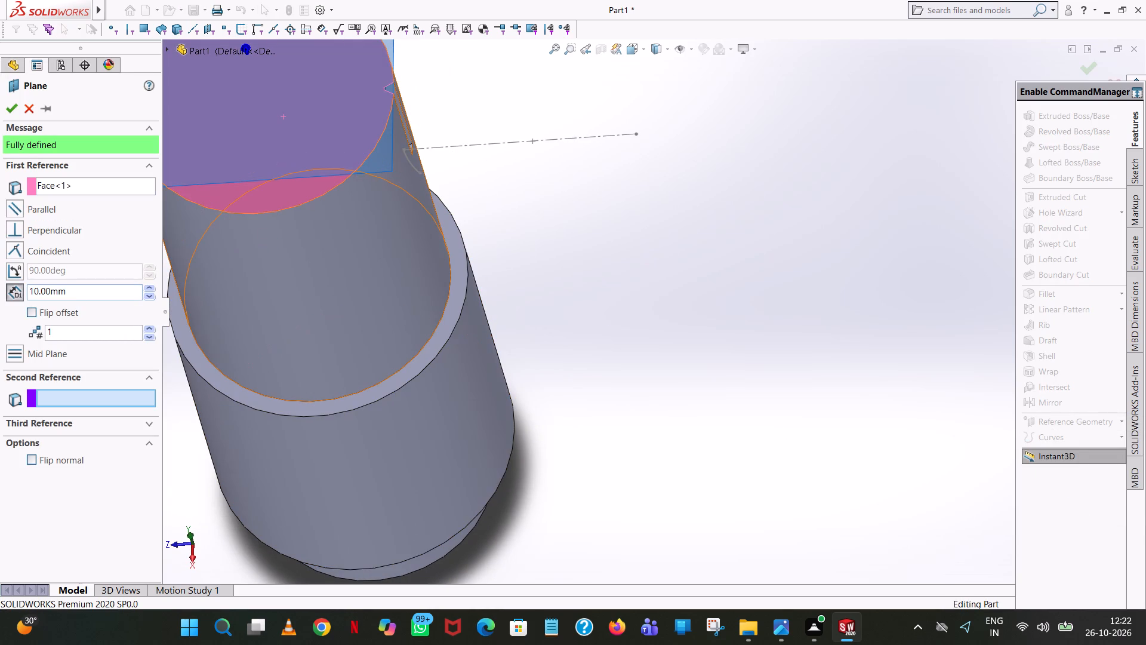
{"action": "left_click_drag", "start_coordinate": [78, 291], "coordinate": [0, 323]}
{"action": "type", "text": "14"}
{"action": "key", "text": "Return"}
{"action": "left_click", "coordinate": [29, 308]}
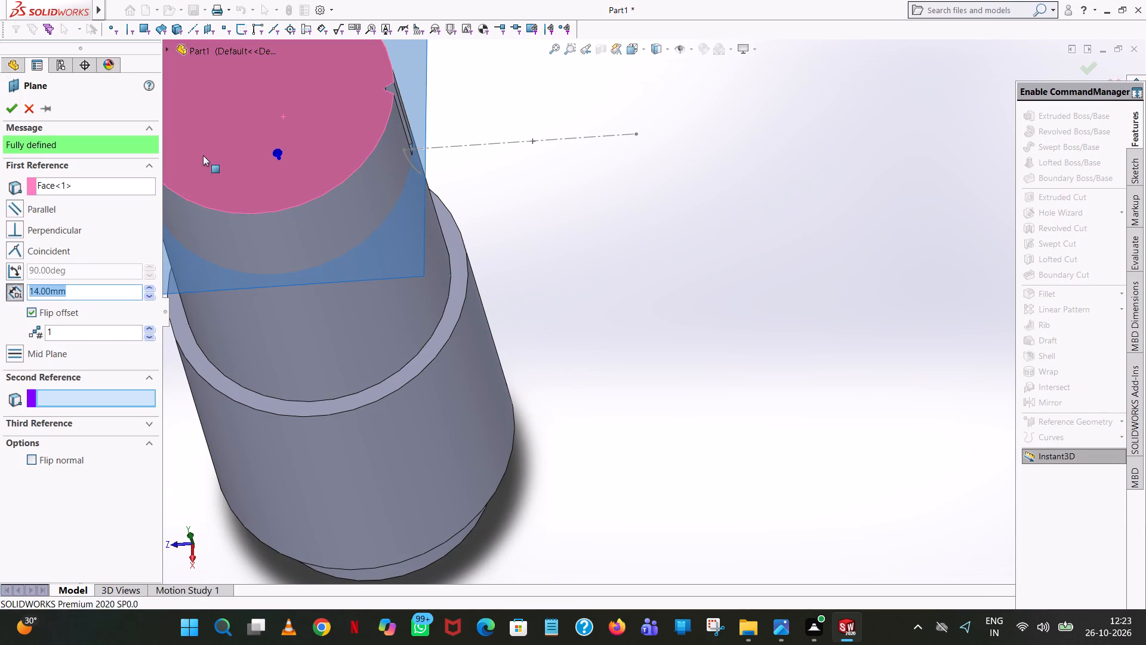
{"action": "left_click", "coordinate": [12, 108]}
{"action": "left_click", "coordinate": [526, 148]}
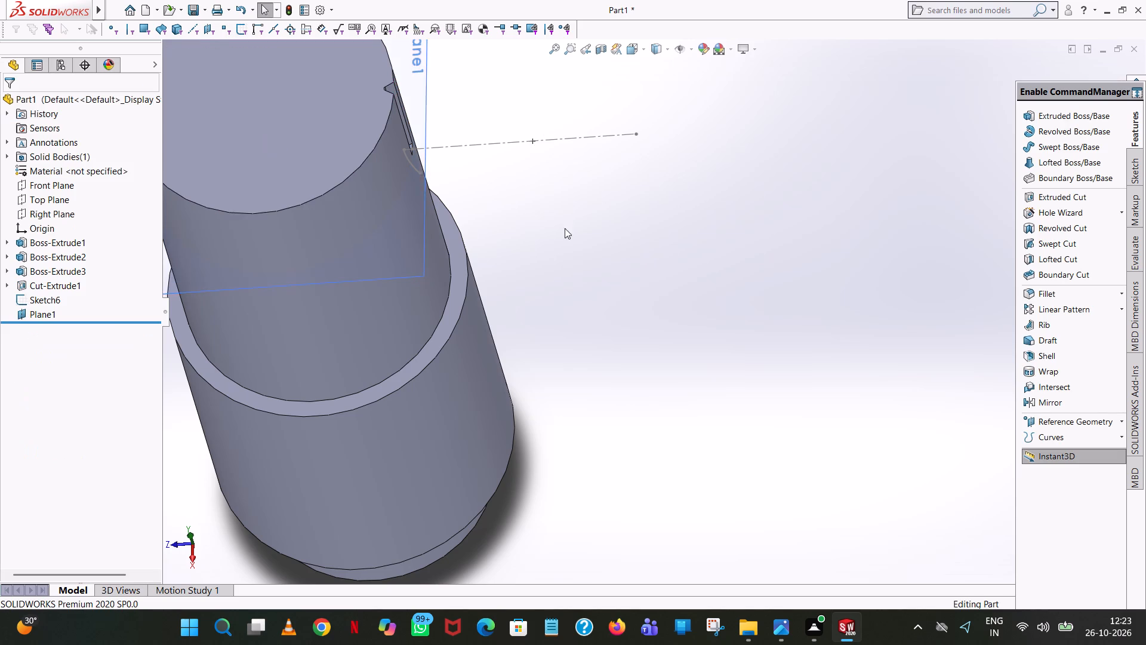
Start a new sketch on the 14 mm offset plane, viewed normal to it and framed around the V-groove.
{"action": "middle_click_drag", "start_coordinate": [563, 228], "coordinate": [572, 295]}
{"action": "left_click", "coordinate": [445, 182]}
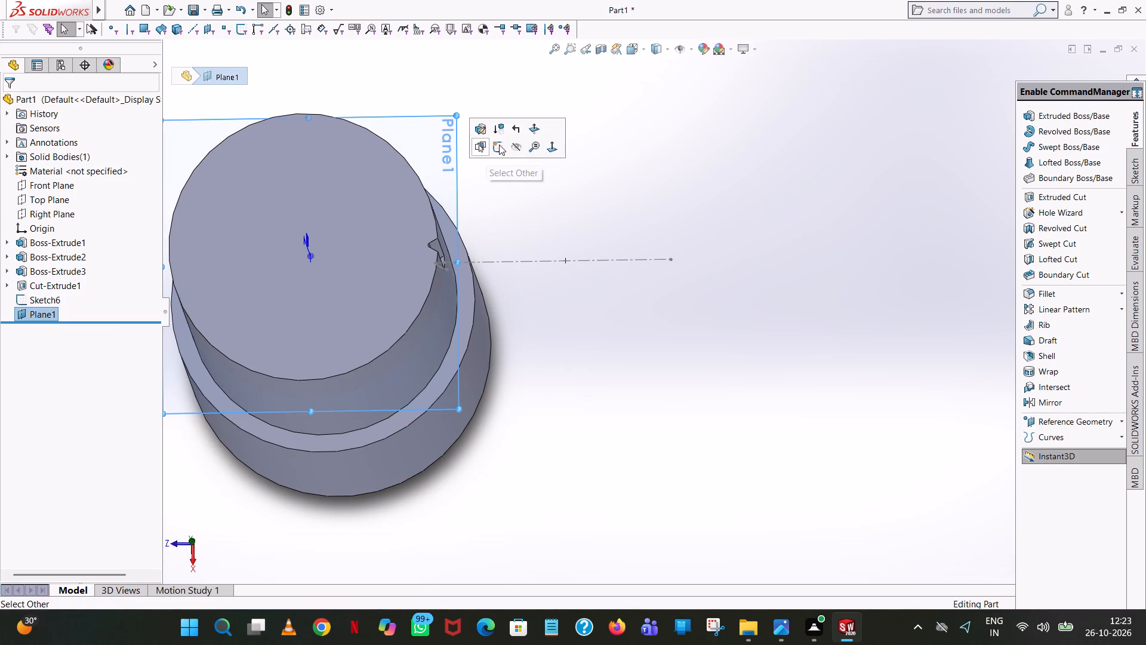
{"action": "left_click", "coordinate": [499, 145]}
{"action": "left_click", "coordinate": [52, 333]}
{"action": "left_click", "coordinate": [81, 317]}
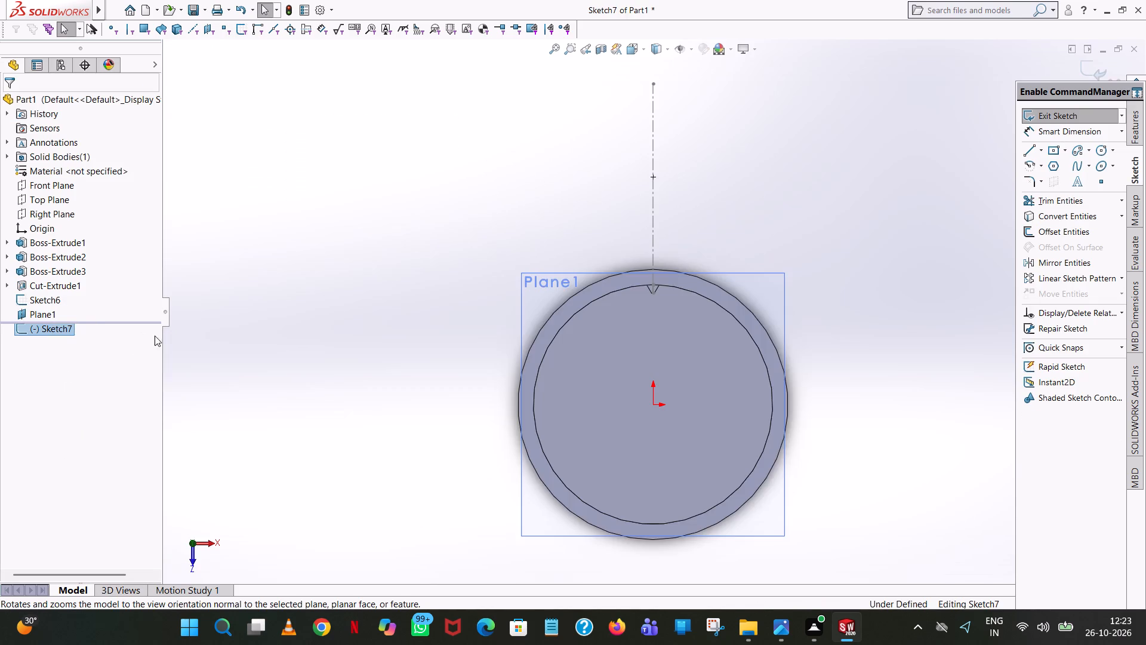
{"action": "scroll", "coordinate": [663, 273], "scroll_direction": "up", "scroll_amount": 5}
{"action": "scroll", "coordinate": [702, 308], "scroll_direction": "down", "scroll_amount": 6}
{"action": "scroll", "coordinate": [617, 216], "scroll_direction": "down", "scroll_amount": 2}
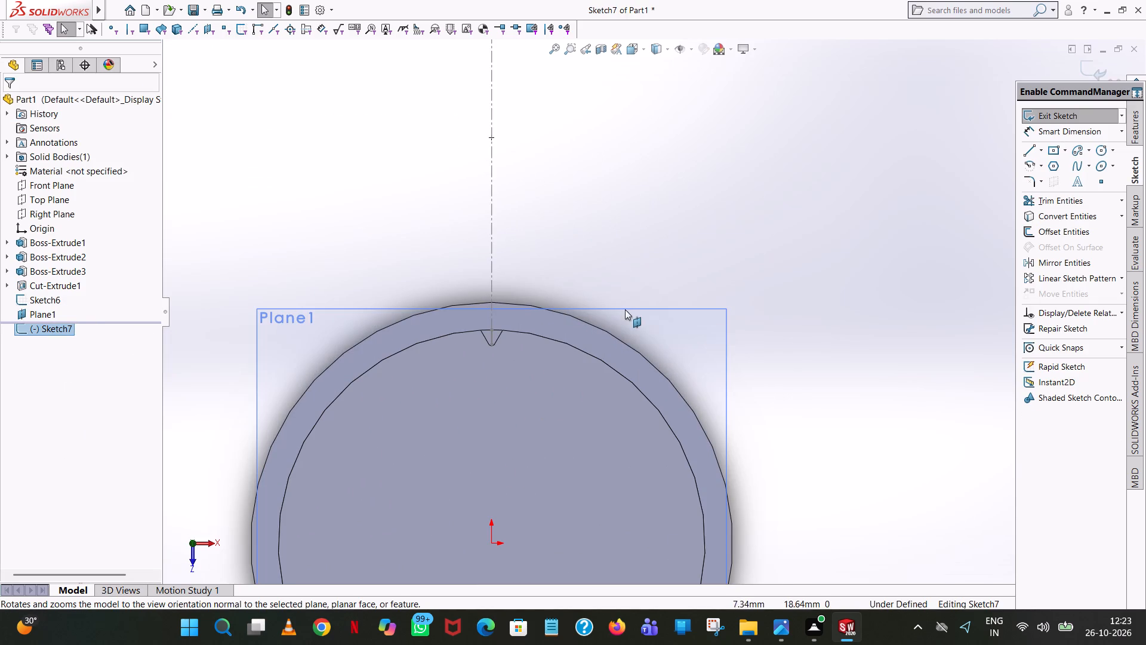
Shift the offset plane's outline outward past the cylinder's edge on the V-groove side.
{"action": "left_click_drag", "start_coordinate": [627, 306], "coordinate": [634, 103]}
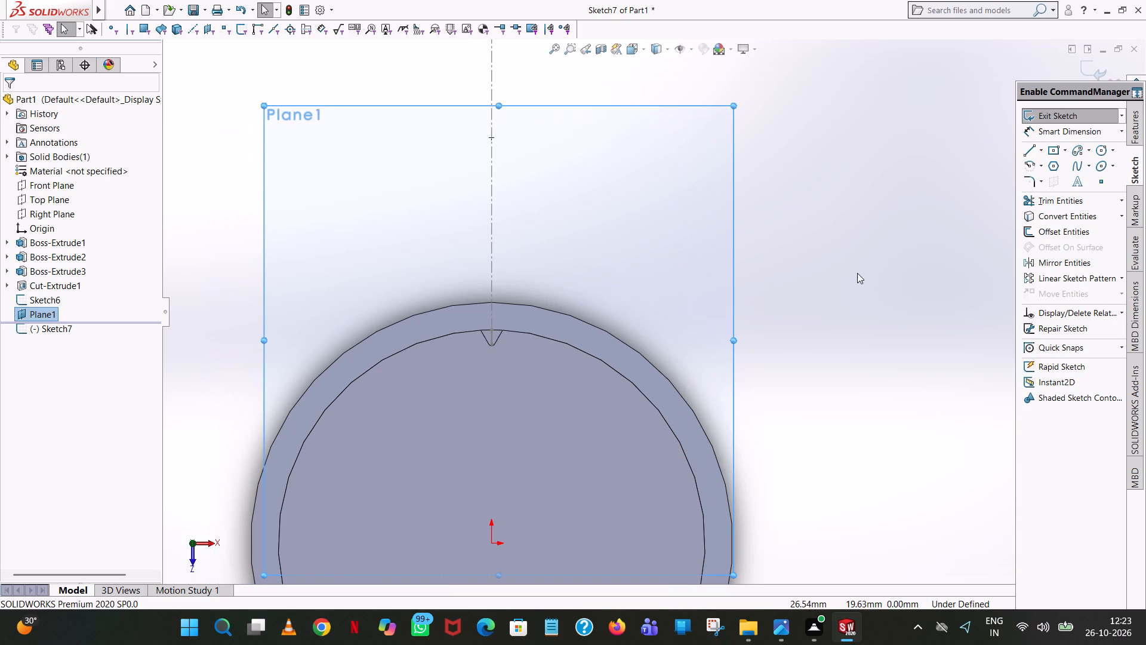
{"action": "left_click", "coordinate": [857, 273]}
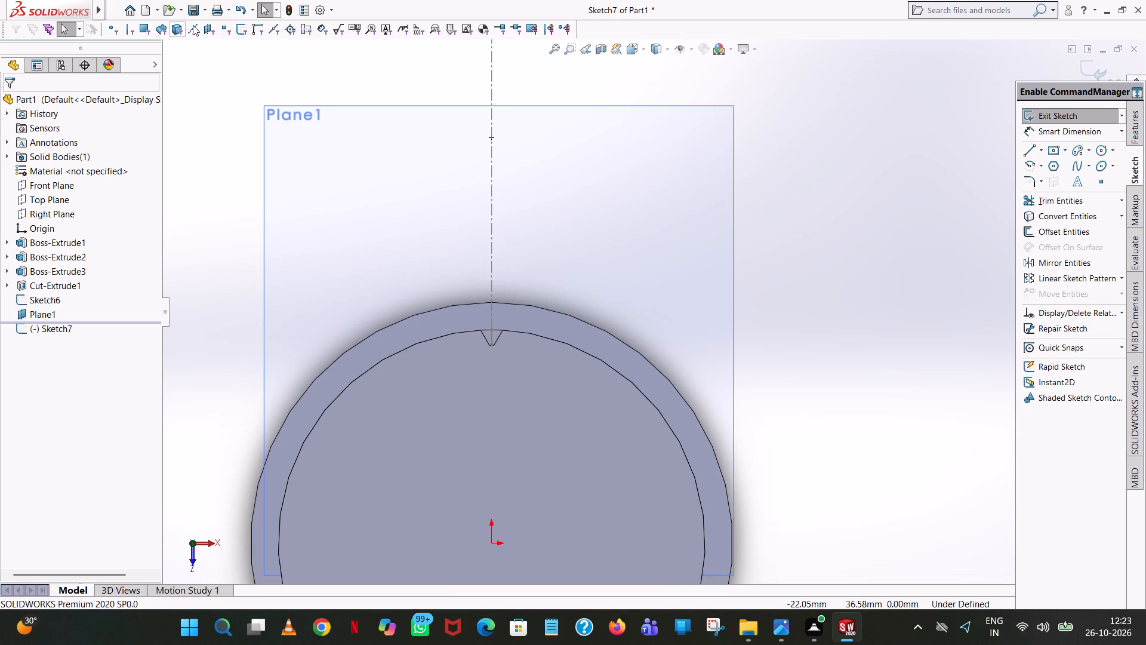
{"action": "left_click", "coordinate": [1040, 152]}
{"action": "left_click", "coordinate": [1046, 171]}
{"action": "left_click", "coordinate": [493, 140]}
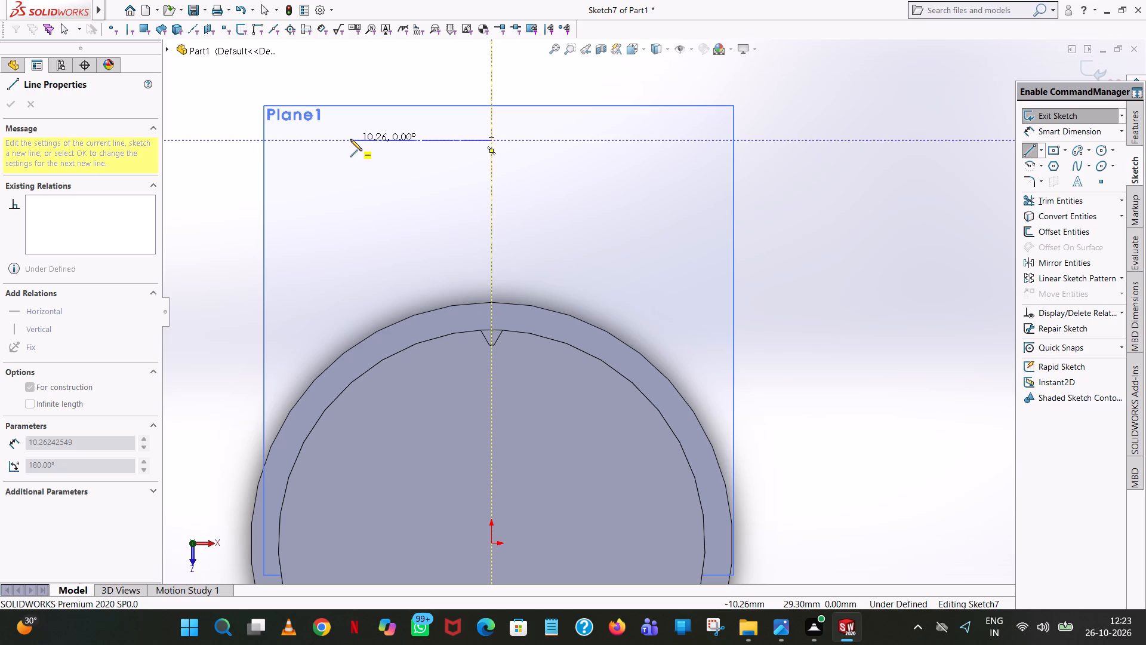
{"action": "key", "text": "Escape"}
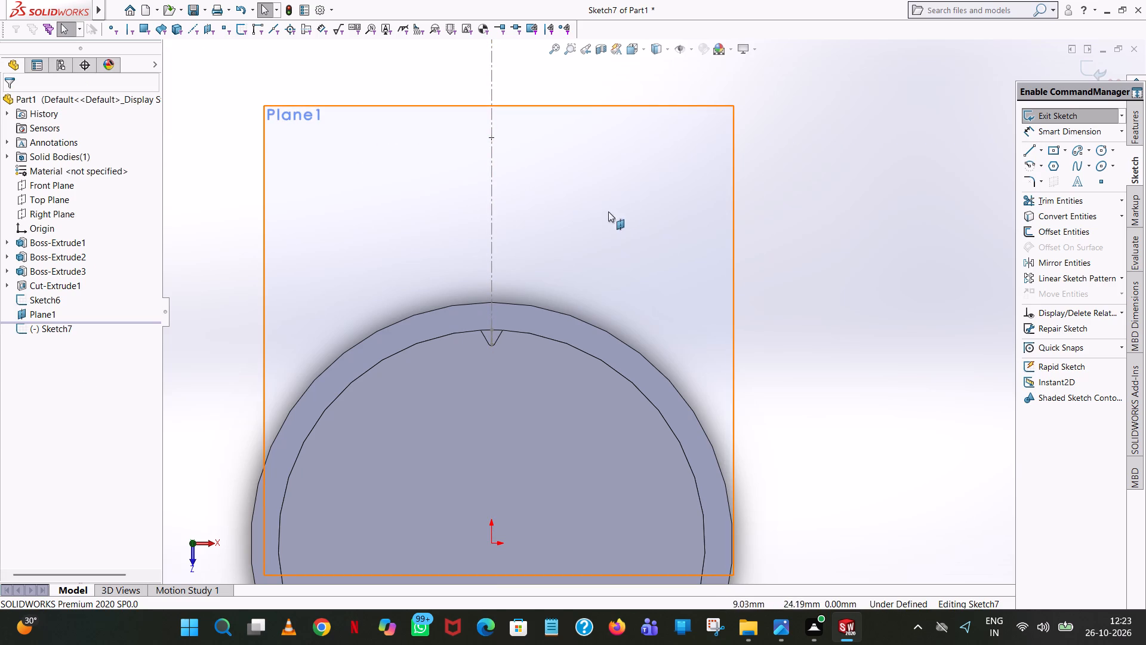
Shift the offset plane's outline slightly farther outward along the arc sketch's construction line.
{"action": "left_click_drag", "start_coordinate": [520, 106], "coordinate": [510, 64]}
{"action": "key", "text": "Escape"}
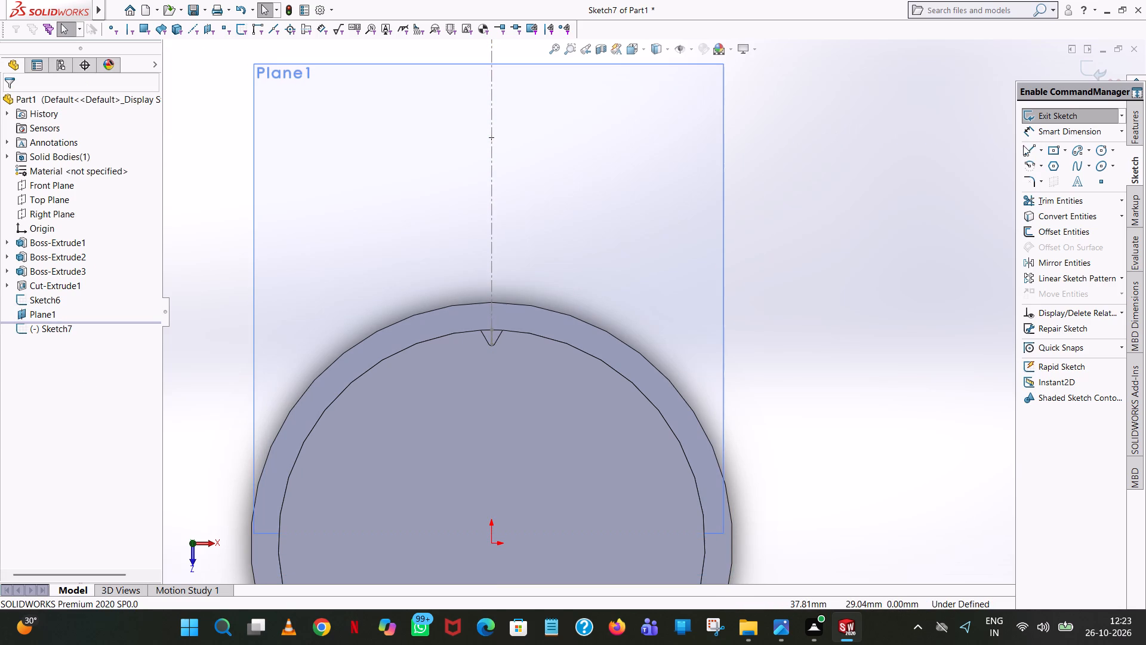
Draw a horizontal construction centerline toward the negative X side, starting near the midpoint of the arc sketch's long construction line.
{"action": "left_click", "coordinate": [1042, 152]}
{"action": "left_click", "coordinate": [1042, 170]}
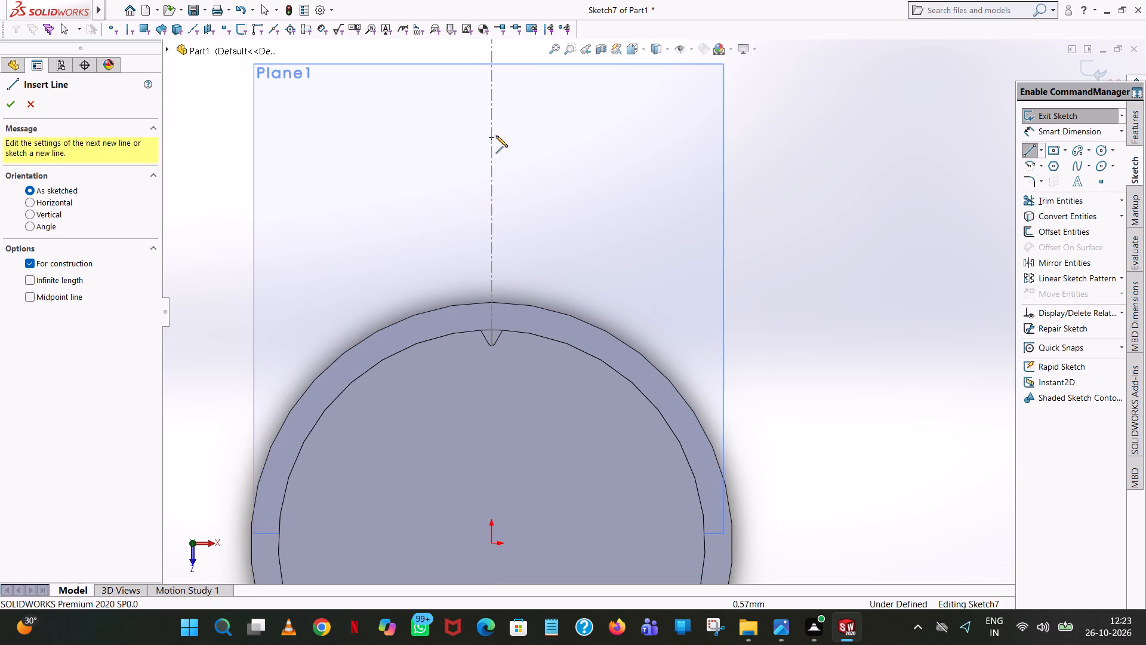
{"action": "left_click", "coordinate": [492, 134]}
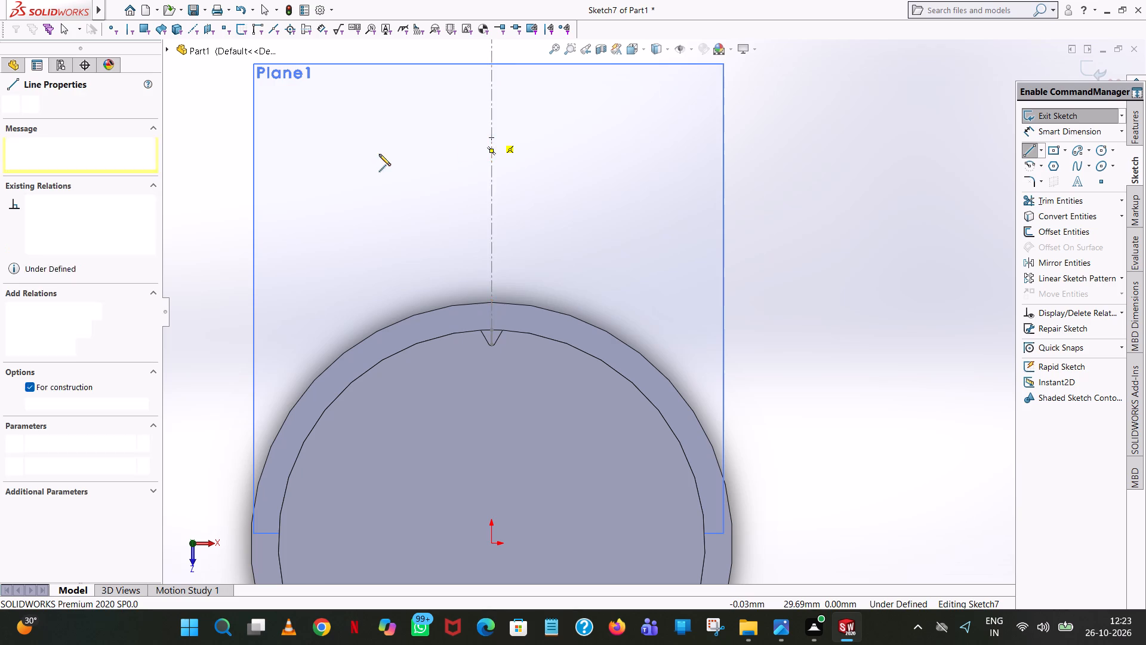
{"action": "left_click", "coordinate": [368, 135]}
{"action": "key", "text": "Escape"}
{"action": "key", "text": "Escape"}
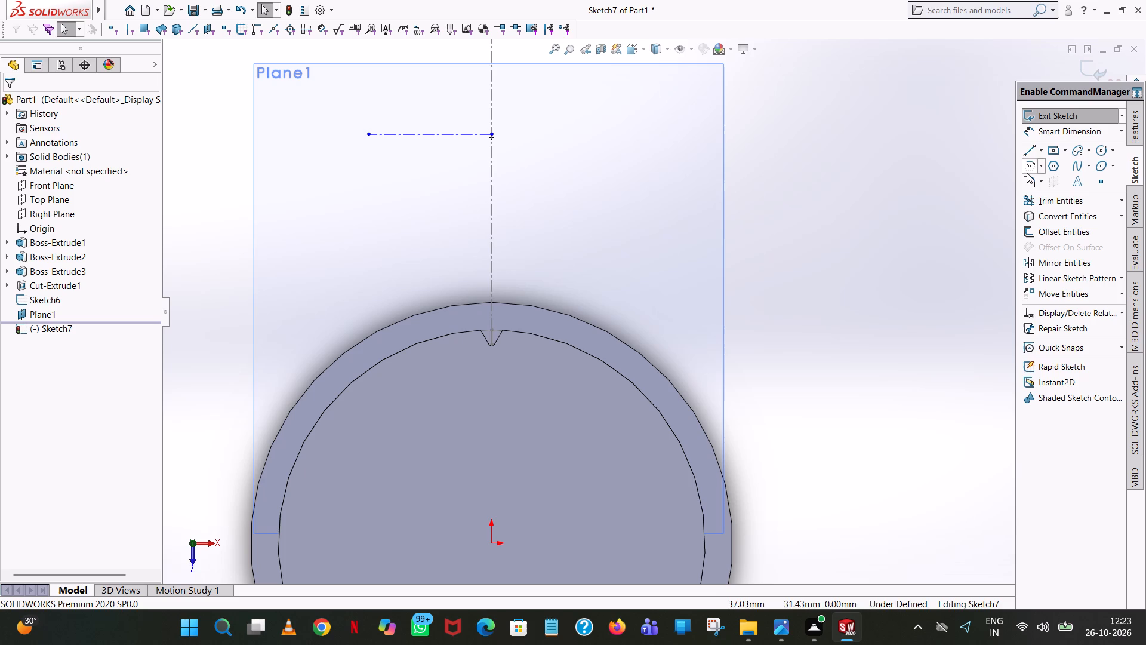
Check the existing relation between the centerline's endpoint and the arc sketch's long construction line.
{"action": "scroll", "coordinate": [516, 145], "scroll_direction": "up", "scroll_amount": 5}
{"action": "scroll", "coordinate": [704, 214], "scroll_direction": "down", "scroll_amount": 3}
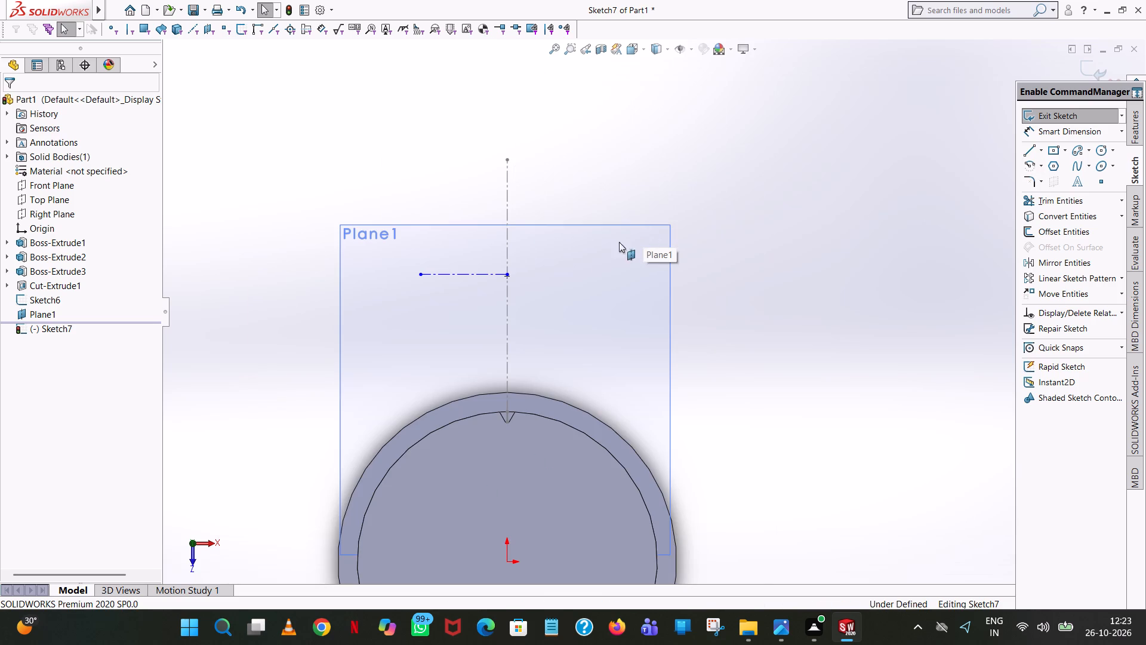
{"action": "key", "text": "Escape"}
{"action": "scroll", "coordinate": [536, 282], "scroll_direction": "down", "scroll_amount": 9}
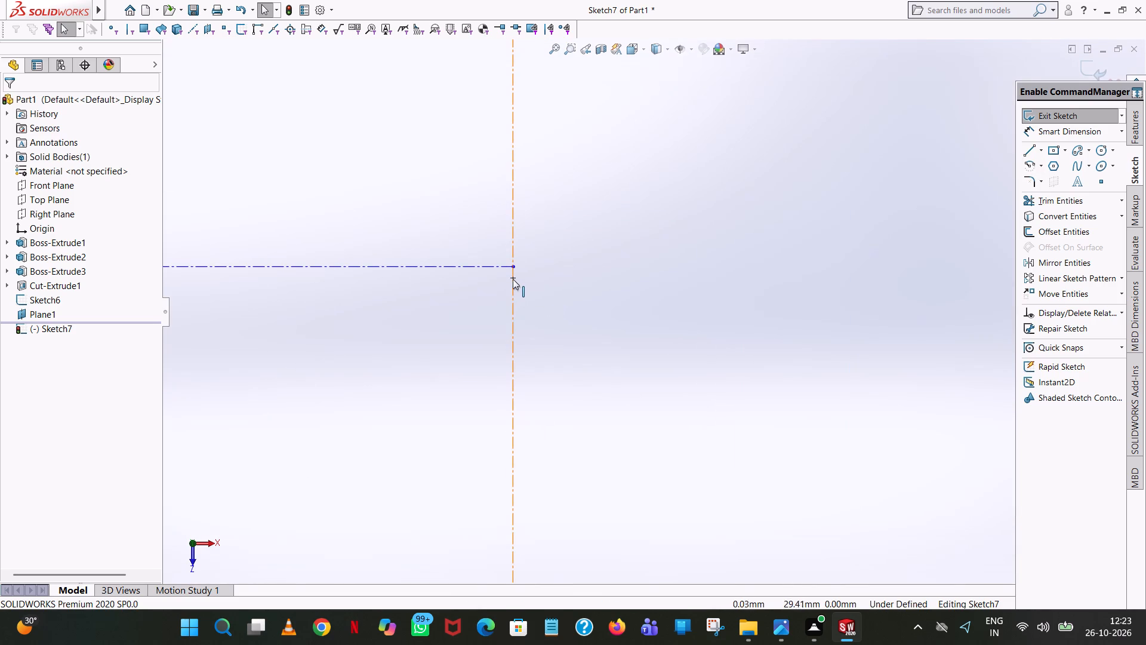
{"action": "left_click", "coordinate": [513, 278]}
{"action": "left_click", "coordinate": [512, 265], "text": "ctrl"}
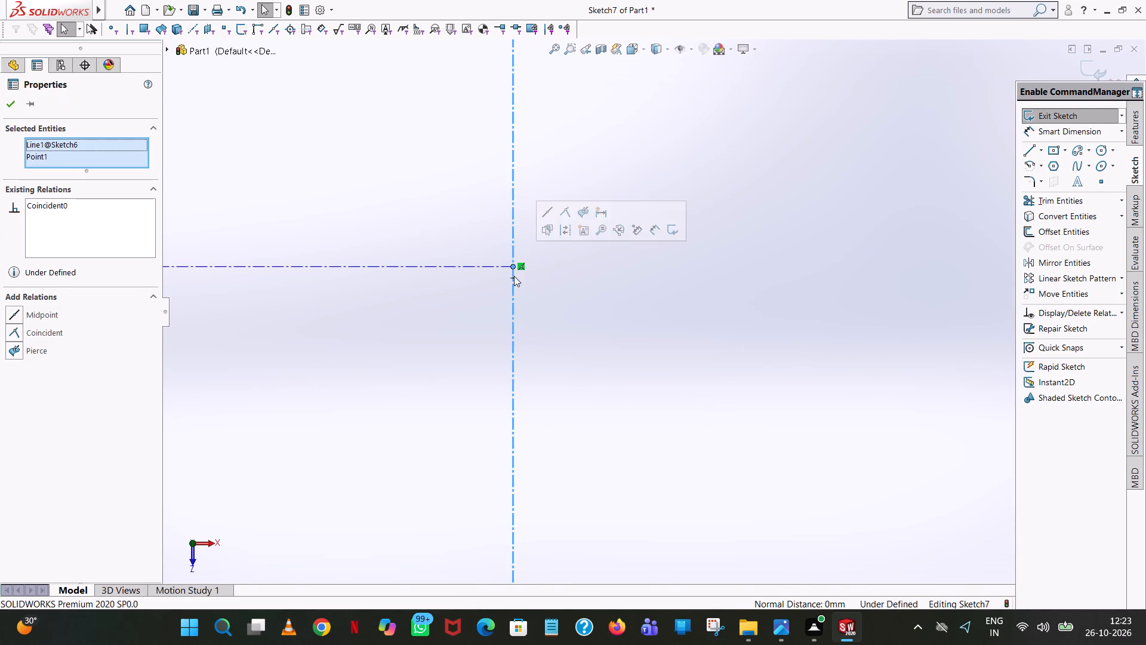
{"action": "scroll", "coordinate": [514, 276], "scroll_direction": "up", "scroll_amount": 13}
{"action": "key", "text": "Escape"}
{"action": "scroll", "coordinate": [741, 359], "scroll_direction": "down", "scroll_amount": 4}
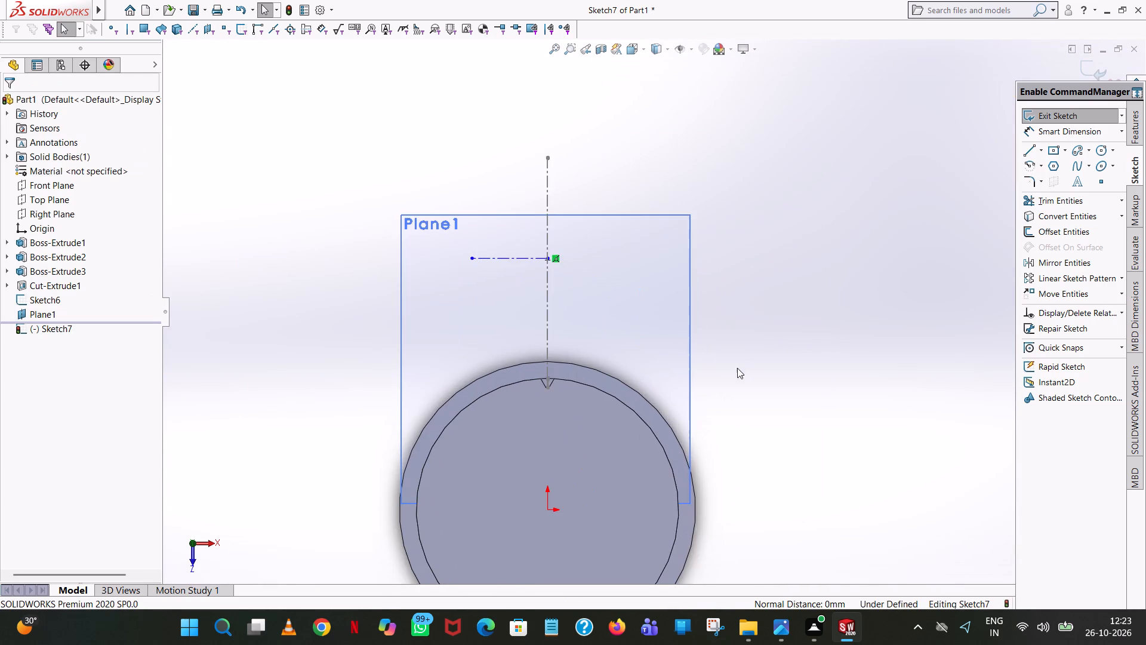
{"action": "scroll", "coordinate": [652, 380], "scroll_direction": "up", "scroll_amount": 4}
{"action": "scroll", "coordinate": [660, 431], "scroll_direction": "down", "scroll_amount": 3}
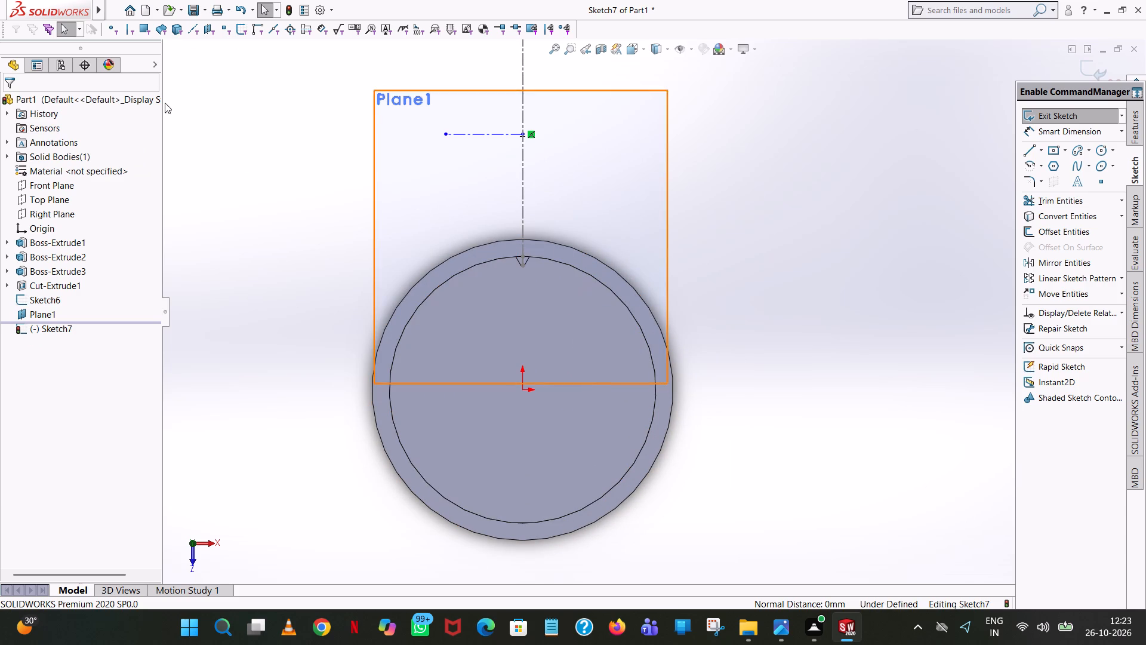
Dimension the horizontal centerline's distance from the origin as 15.5+15 mm.
{"action": "left_click", "coordinate": [1052, 128]}
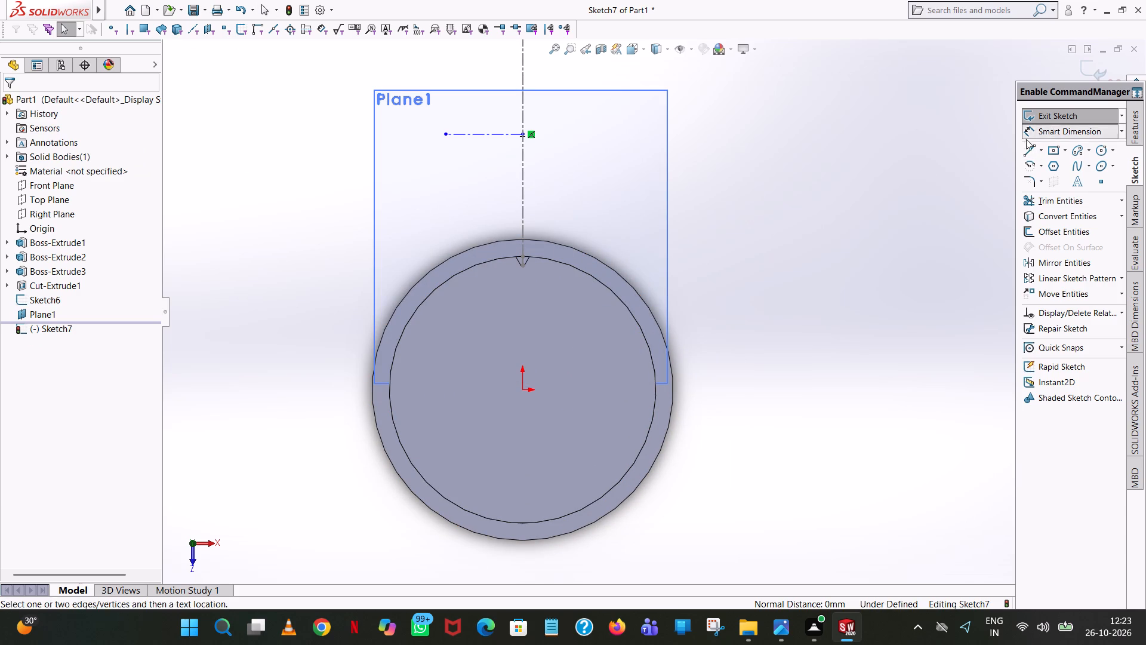
{"action": "left_click", "coordinate": [491, 135]}
{"action": "scroll", "coordinate": [538, 232], "scroll_direction": "down", "scroll_amount": 1}
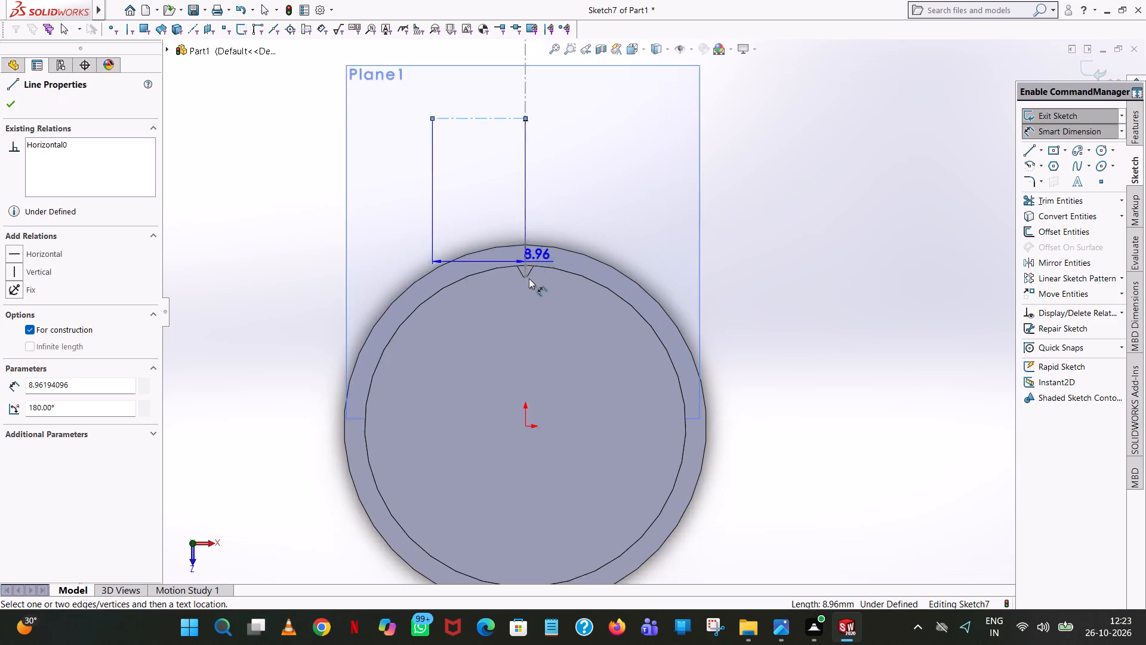
{"action": "scroll", "coordinate": [529, 278], "scroll_direction": "down", "scroll_amount": 1}
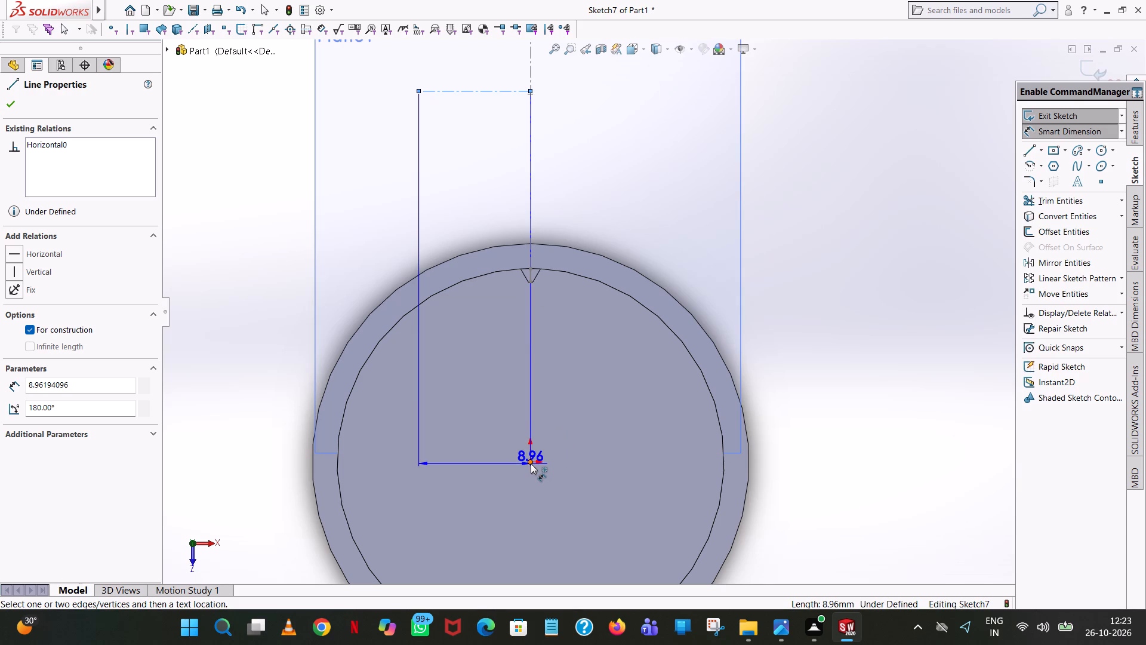
{"action": "left_click", "coordinate": [531, 463]}
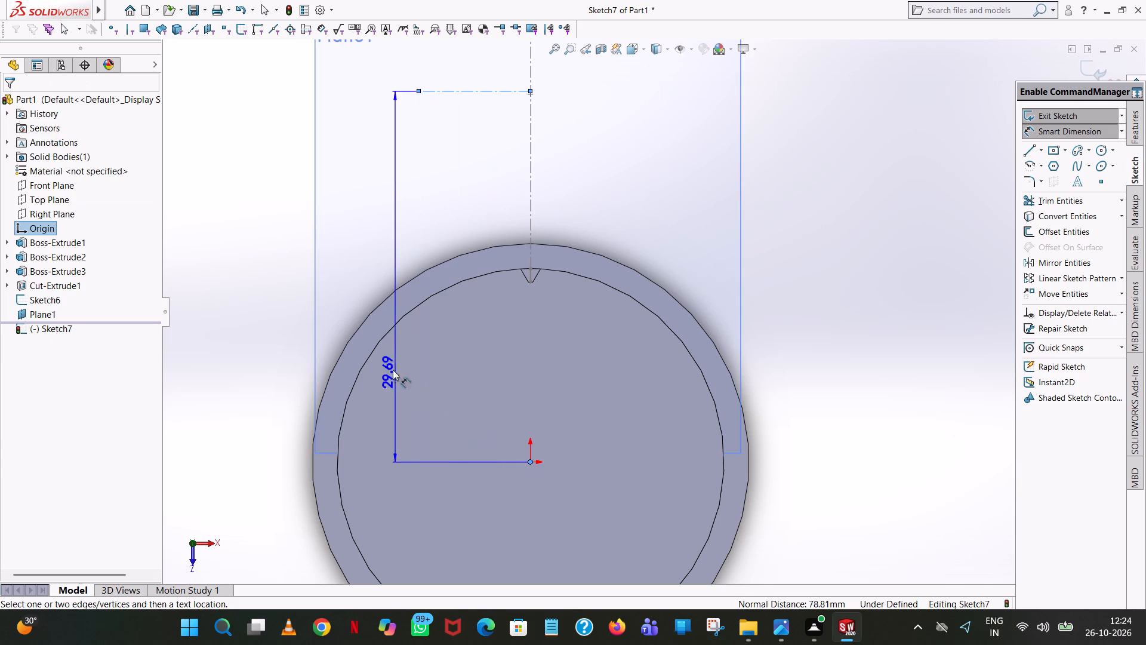
{"action": "left_click", "coordinate": [281, 357]}
{"action": "type", "text": "17"}
{"action": "key", "text": "BackSpace"}
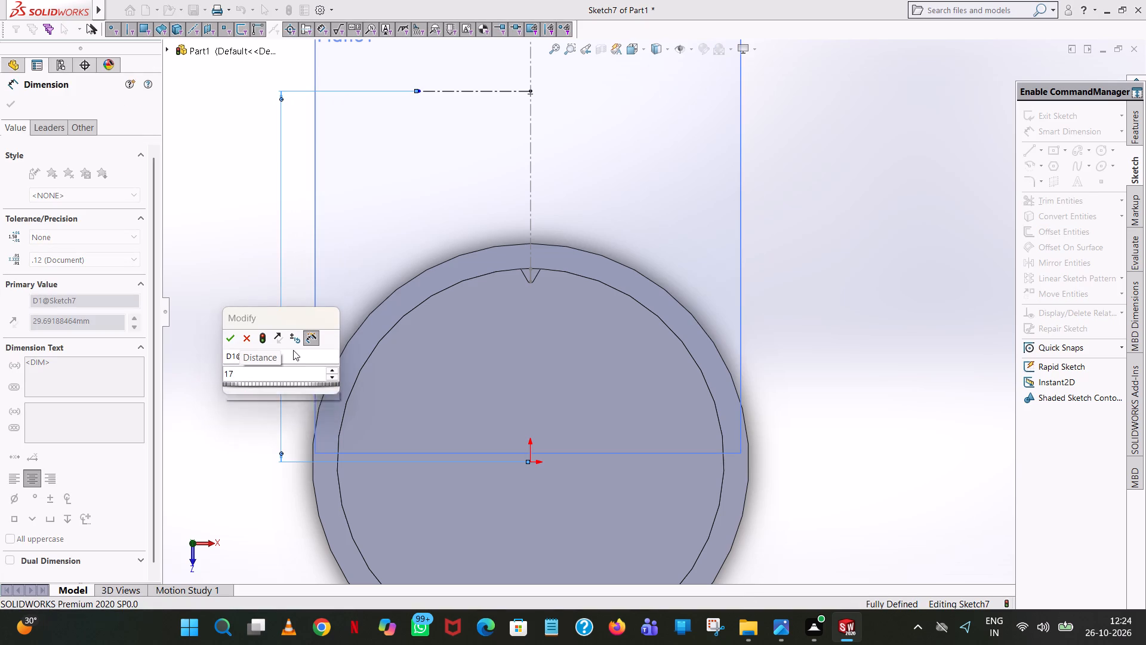
{"action": "key", "text": "BackSpace"}
{"action": "key", "text": "BackSpace"}
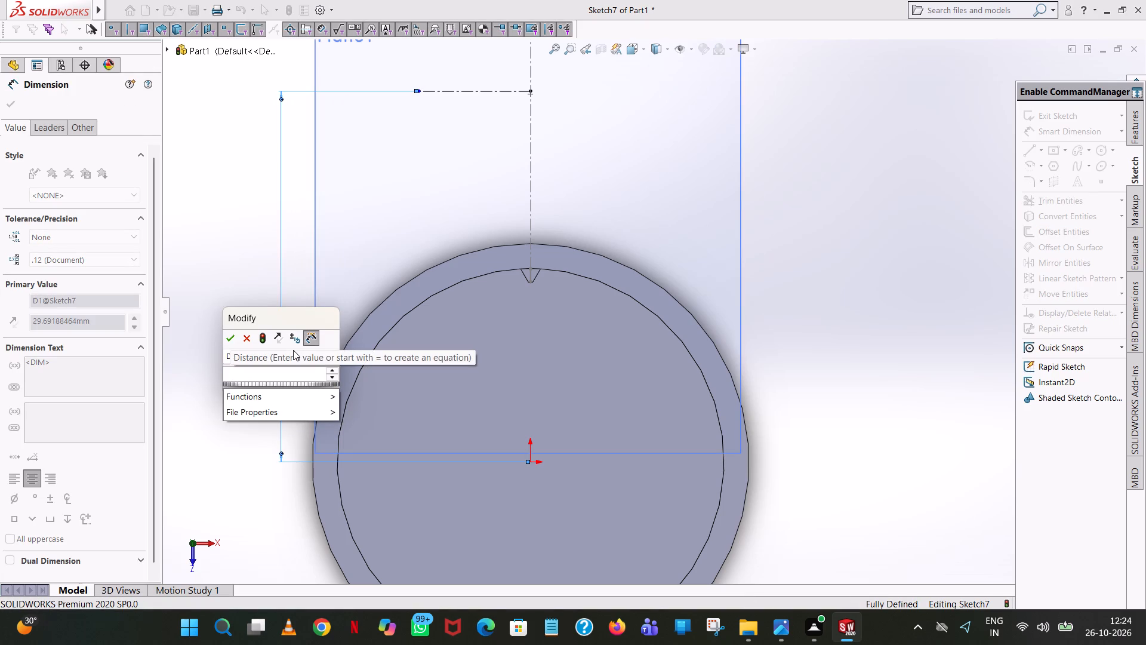
{"action": "type", "text": "15"}
{"action": "type", "text": ",5"}
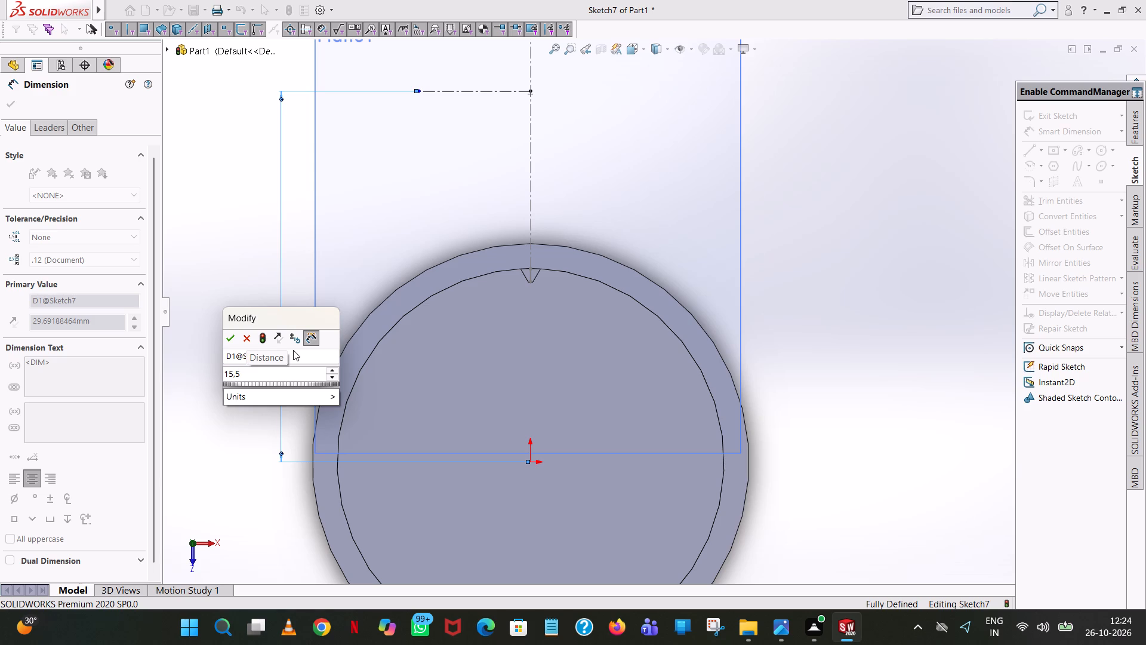
{"action": "type", "text": "+15"}
{"action": "key", "text": "Return"}
{"action": "scroll", "coordinate": [649, 270], "scroll_direction": "up", "scroll_amount": 3}
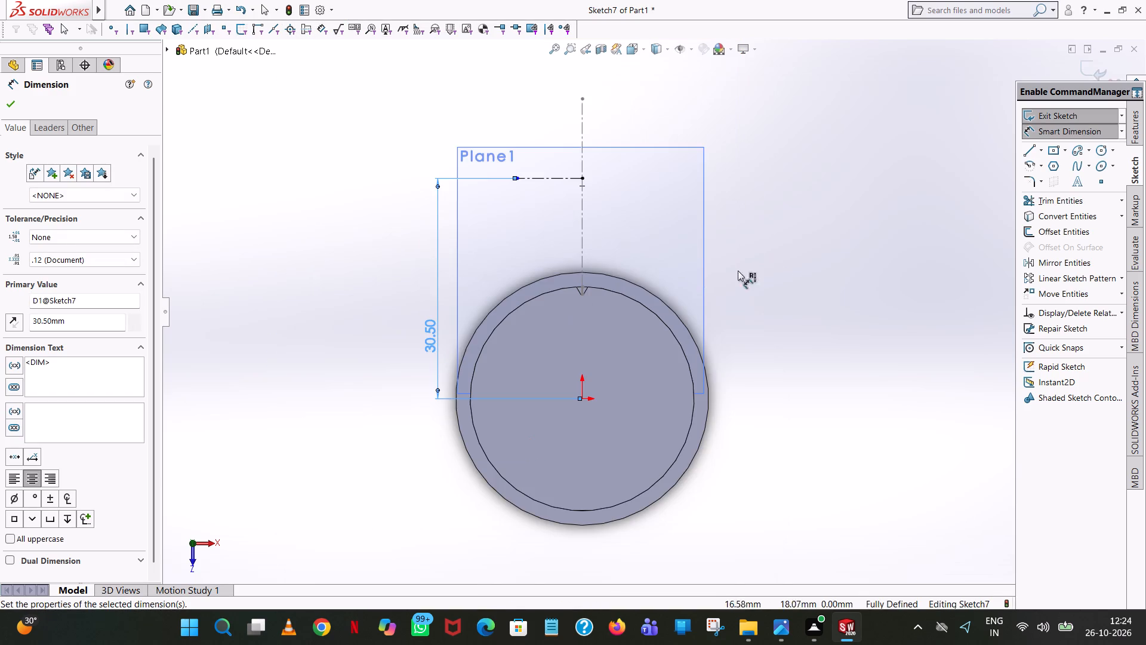
{"action": "key", "text": "Escape"}
{"action": "scroll", "coordinate": [696, 196], "scroll_direction": "down", "scroll_amount": 2}
{"action": "key", "text": "Escape"}
{"action": "scroll", "coordinate": [451, 323], "scroll_direction": "down", "scroll_amount": 2}
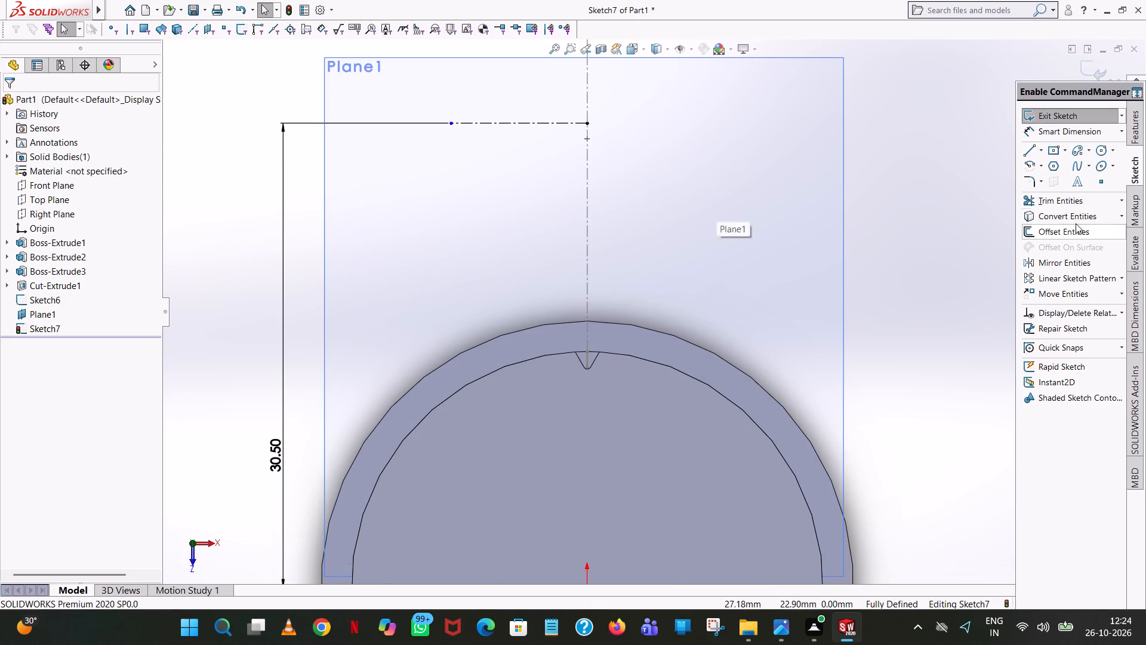
Convert the V-groove's end face outline into sketch entities on the offset plane and close the sketch.
{"action": "left_click", "coordinate": [1062, 214]}
{"action": "scroll", "coordinate": [647, 428], "scroll_direction": "down", "scroll_amount": 6}
{"action": "left_click", "coordinate": [517, 227]}
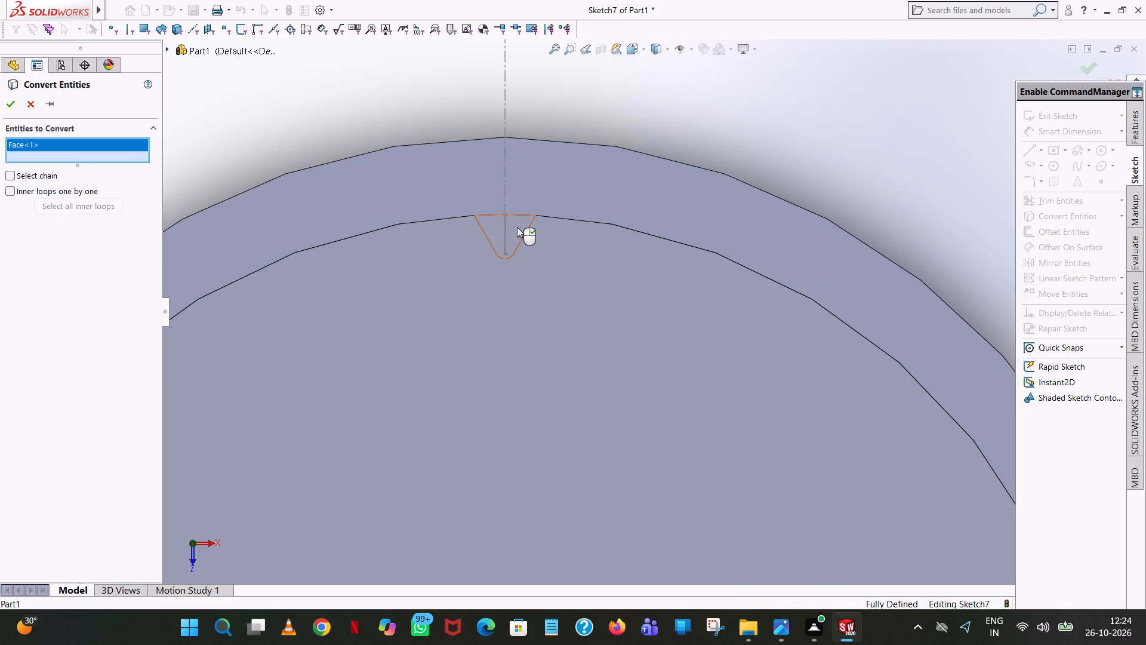
{"action": "left_click", "coordinate": [11, 104]}
{"action": "scroll", "coordinate": [510, 109], "scroll_direction": "up", "scroll_amount": 4}
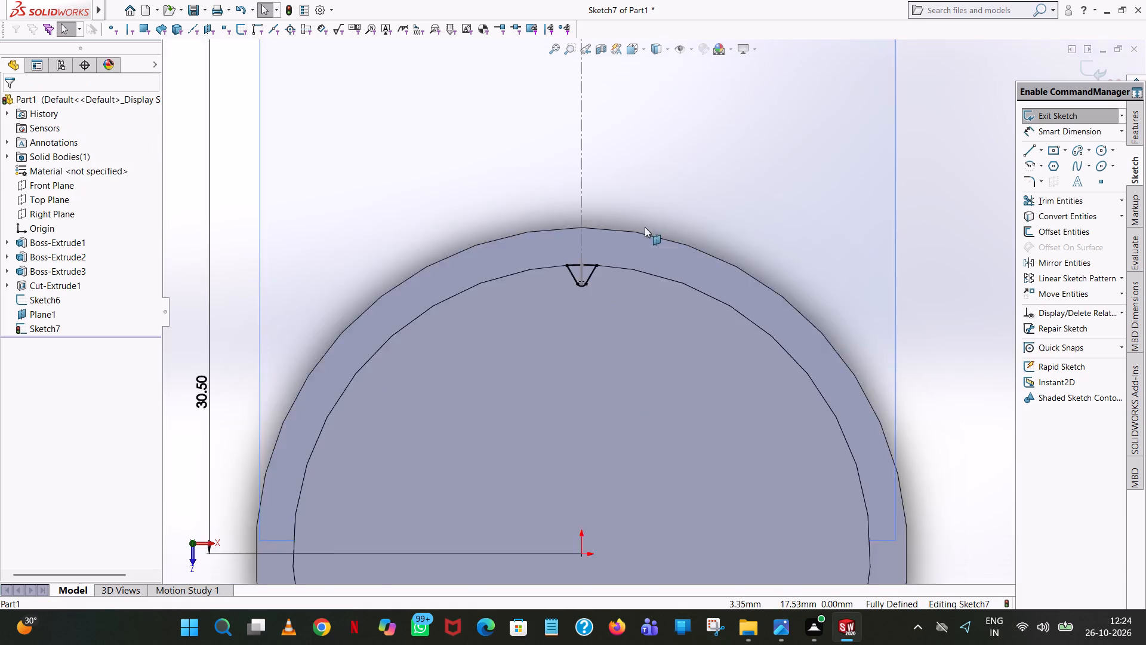
{"action": "scroll", "coordinate": [645, 227], "scroll_direction": "up", "scroll_amount": 4}
{"action": "scroll", "coordinate": [754, 234], "scroll_direction": "down", "scroll_amount": 1}
{"action": "left_click", "coordinate": [1059, 115]}
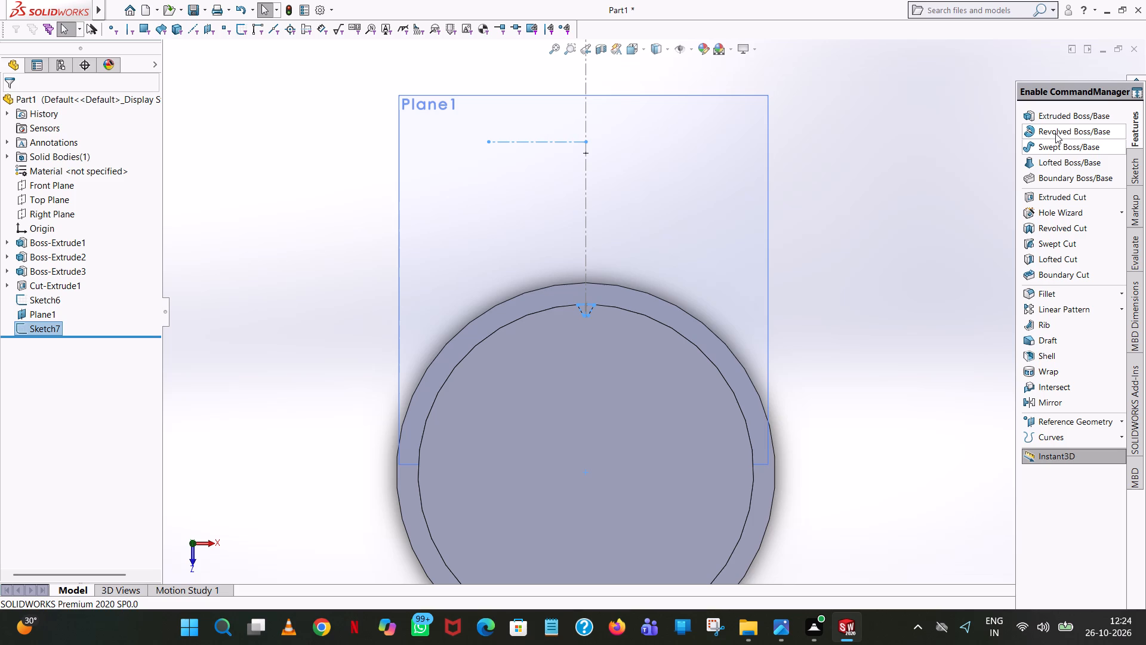
Create a 360-degree revolved cut of the V profile about the horizontal centerline for the groove's runout.
{"action": "left_click", "coordinate": [1084, 229]}
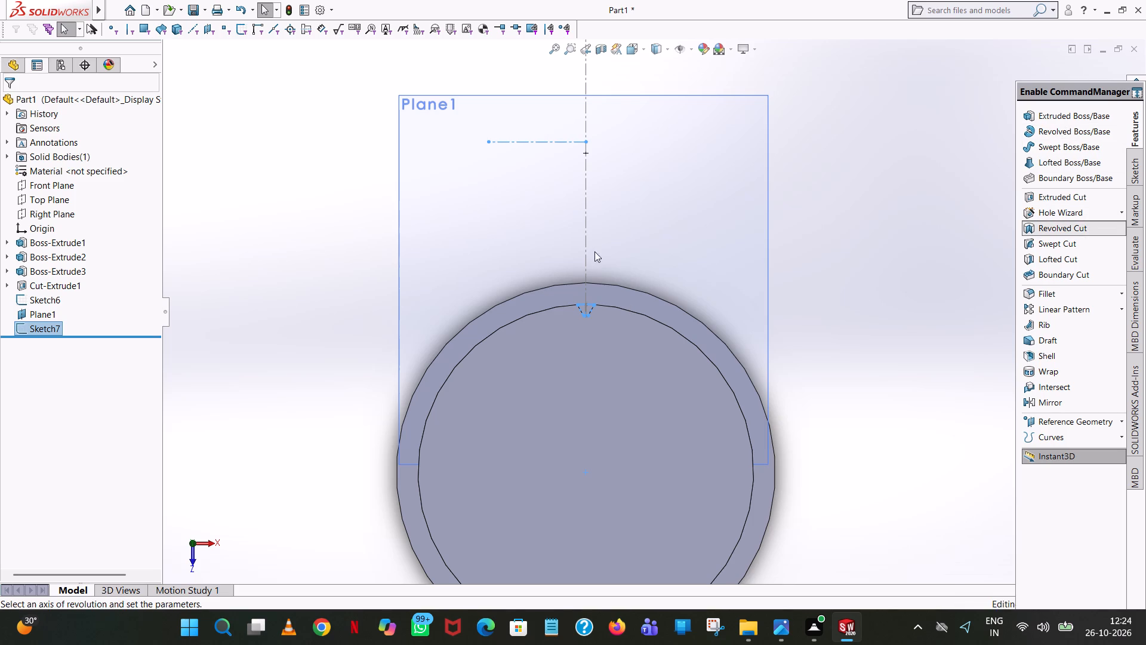
{"action": "middle_click_drag", "start_coordinate": [757, 274], "coordinate": [689, 274]}
{"action": "scroll", "coordinate": [686, 284], "scroll_direction": "up", "scroll_amount": 6}
{"action": "middle_click_drag", "start_coordinate": [689, 274], "coordinate": [693, 249]}
{"action": "middle_click_drag", "start_coordinate": [697, 193], "coordinate": [873, 308]}
{"action": "right_click_drag", "start_coordinate": [692, 193], "coordinate": [642, 213]}
{"action": "scroll", "coordinate": [812, 176], "scroll_direction": "down", "scroll_amount": 2}
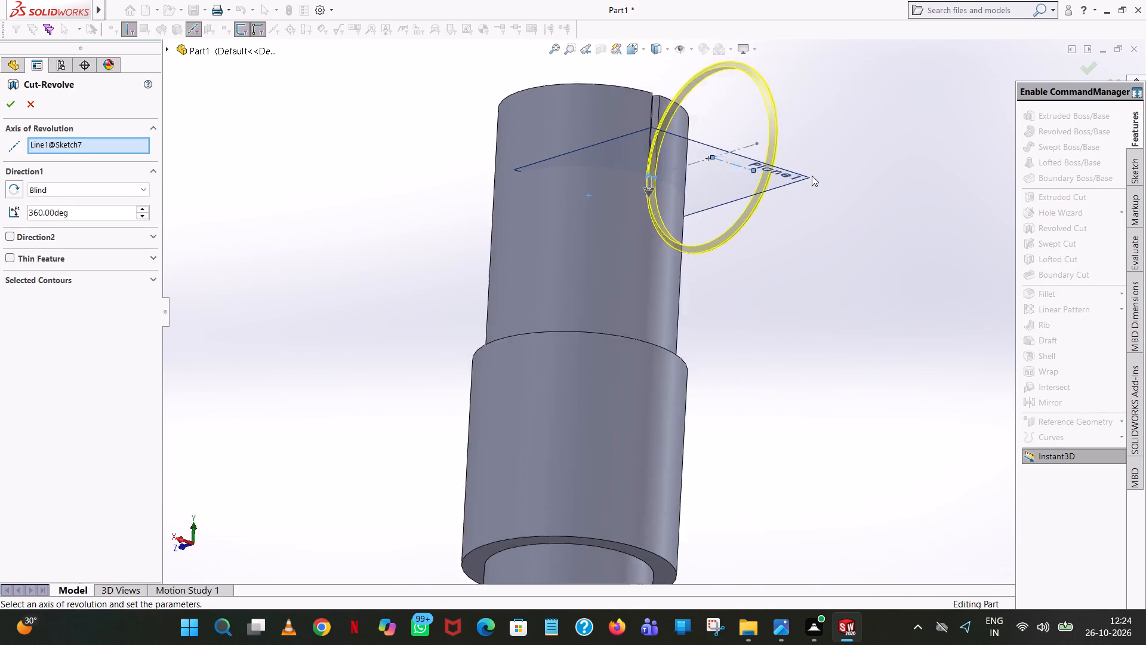
{"action": "scroll", "coordinate": [812, 176], "scroll_direction": "down", "scroll_amount": 2}
{"action": "middle_click_drag", "start_coordinate": [799, 212], "coordinate": [864, 279]}
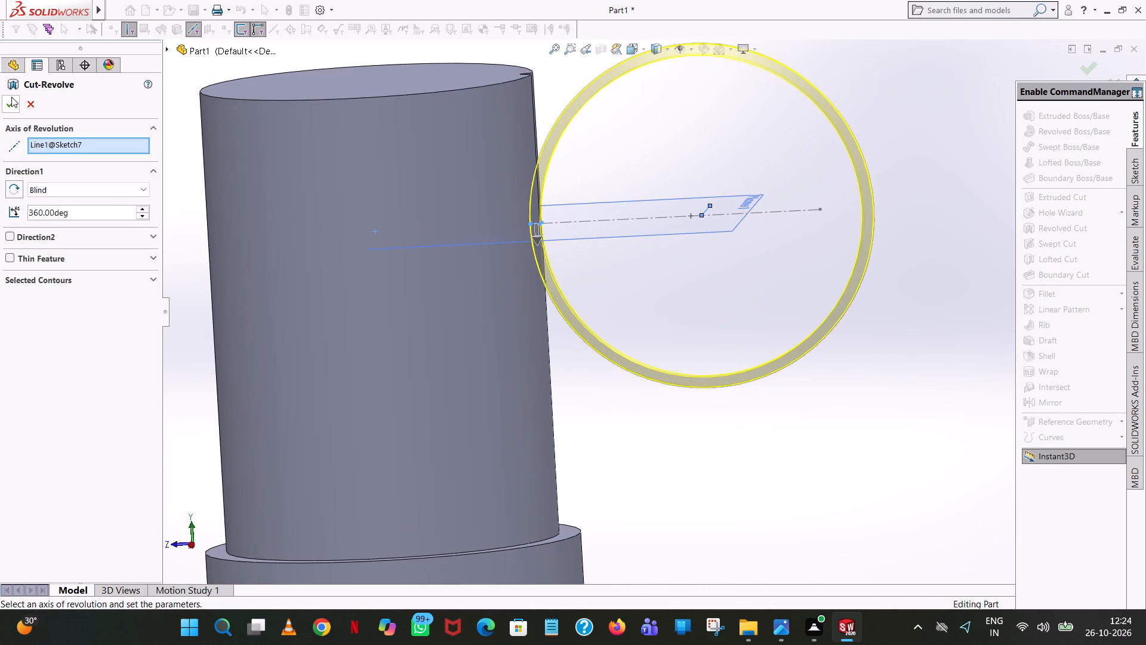
{"action": "left_click", "coordinate": [11, 103]}
Examine the V-groove's runout and its transition from the straight section at the revolved cut.
{"action": "left_click_drag", "start_coordinate": [754, 355], "coordinate": [753, 349]}
{"action": "middle_click_drag", "start_coordinate": [711, 318], "coordinate": [635, 340]}
{"action": "scroll", "coordinate": [626, 217], "scroll_direction": "down", "scroll_amount": 6}
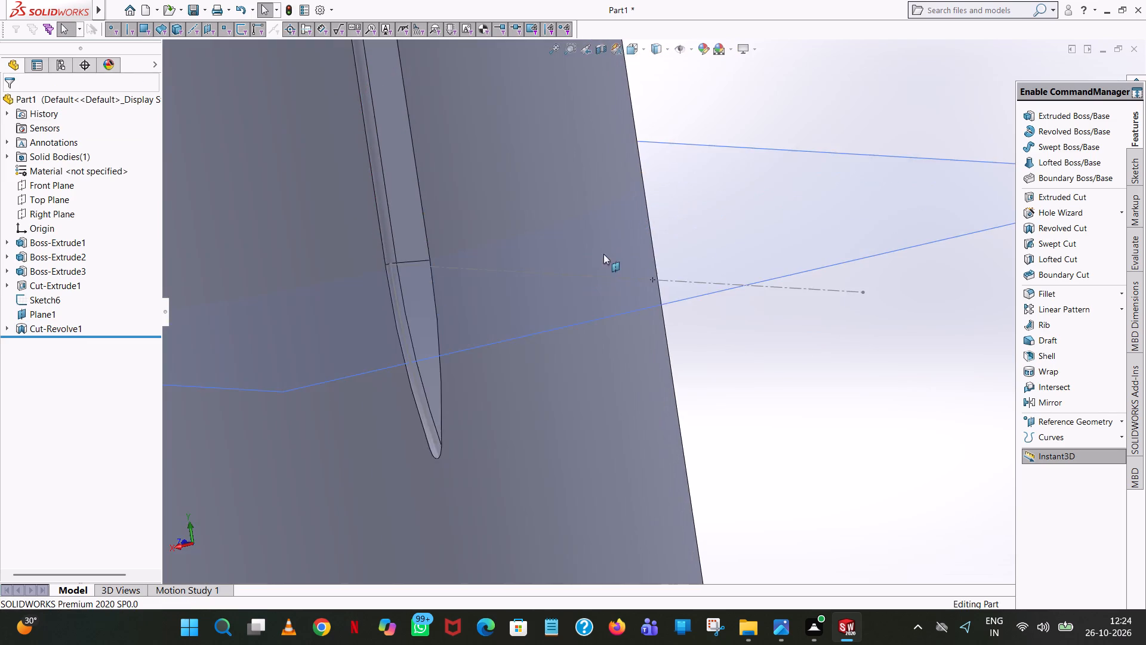
{"action": "scroll", "coordinate": [603, 254], "scroll_direction": "up", "scroll_amount": 1}
{"action": "middle_click_drag", "start_coordinate": [601, 260], "coordinate": [590, 265]}
{"action": "middle_click_drag", "start_coordinate": [433, 266], "coordinate": [412, 281]}
{"action": "scroll", "coordinate": [414, 279], "scroll_direction": "down", "scroll_amount": 5}
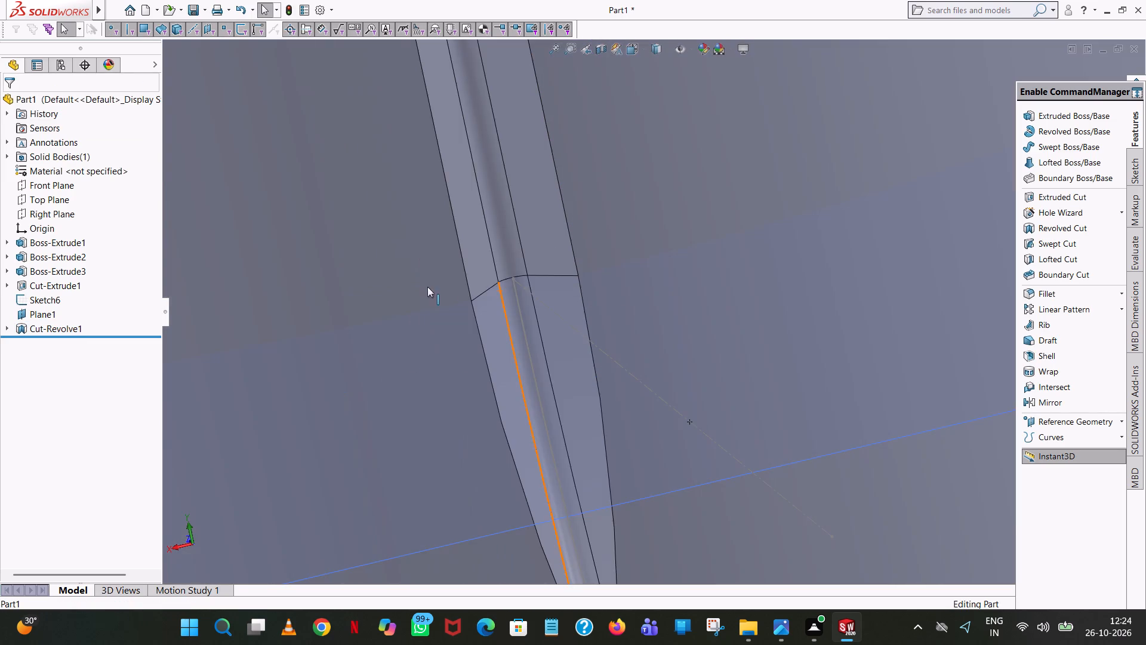
{"action": "scroll", "coordinate": [526, 279], "scroll_direction": "up", "scroll_amount": 4}
{"action": "middle_click", "coordinate": [611, 313]}
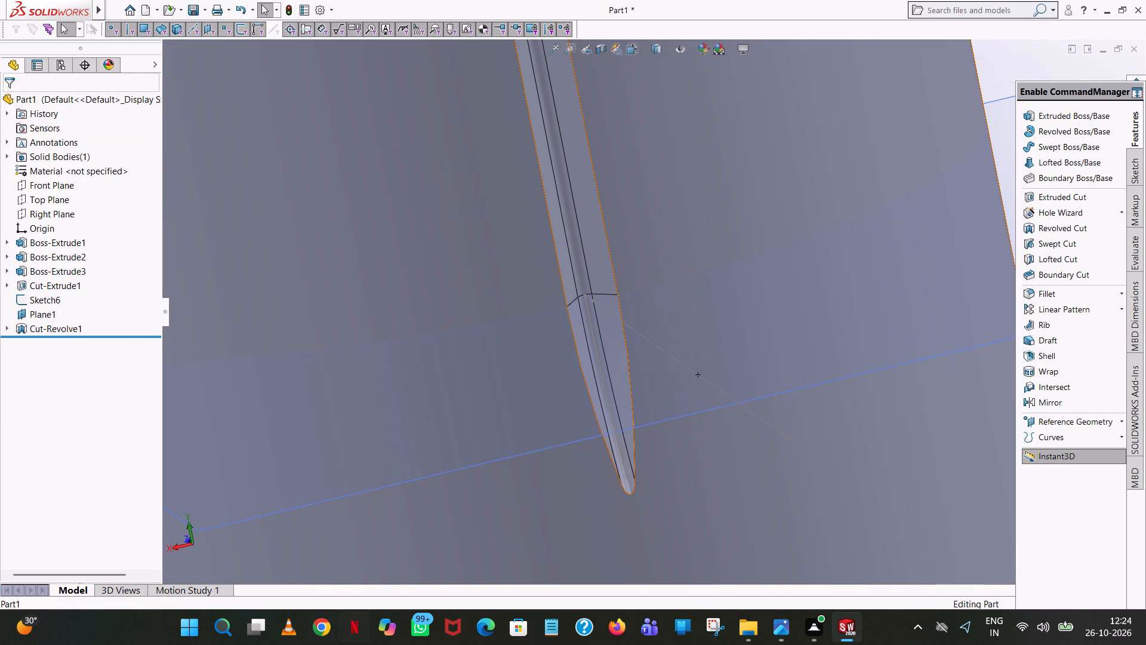
{"action": "scroll", "coordinate": [657, 328], "scroll_direction": "up", "scroll_amount": 5}
{"action": "middle_click_drag", "start_coordinate": [651, 320], "coordinate": [614, 281]}
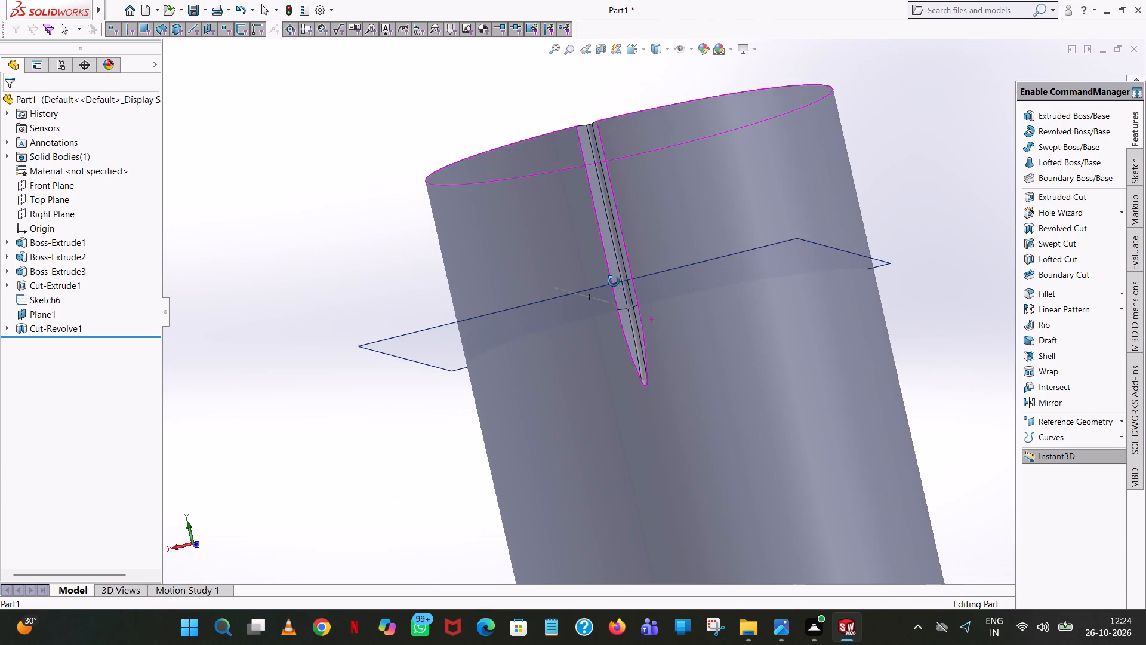
{"action": "middle_click_drag", "start_coordinate": [614, 281], "coordinate": [619, 313]}
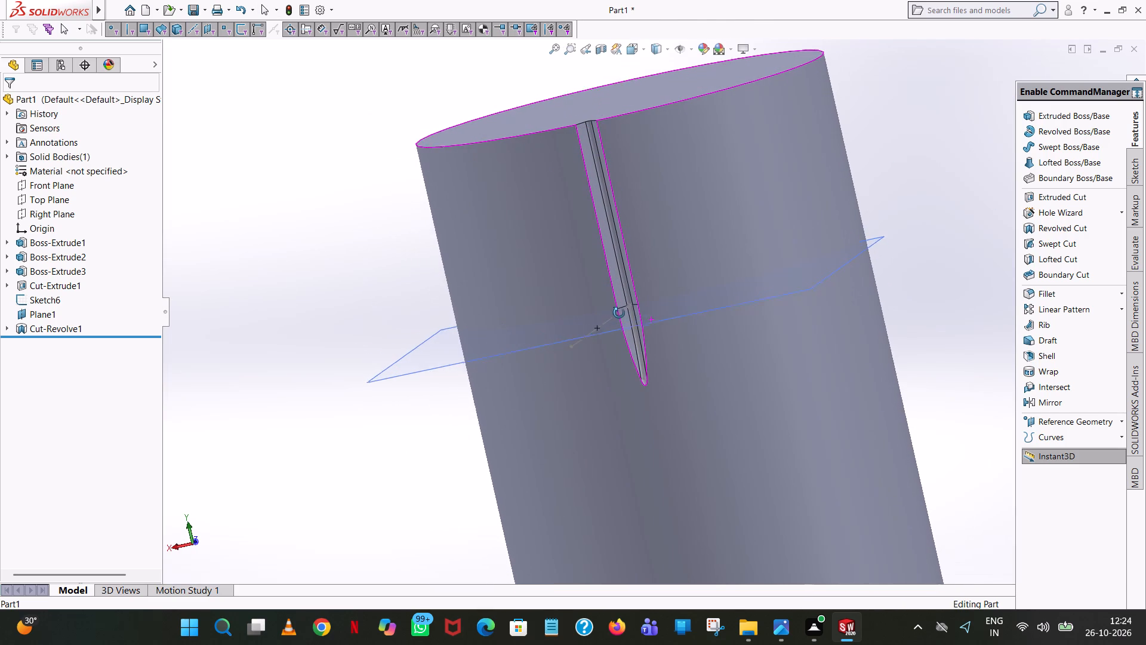
{"action": "middle_click_drag", "start_coordinate": [619, 313], "coordinate": [620, 317]}
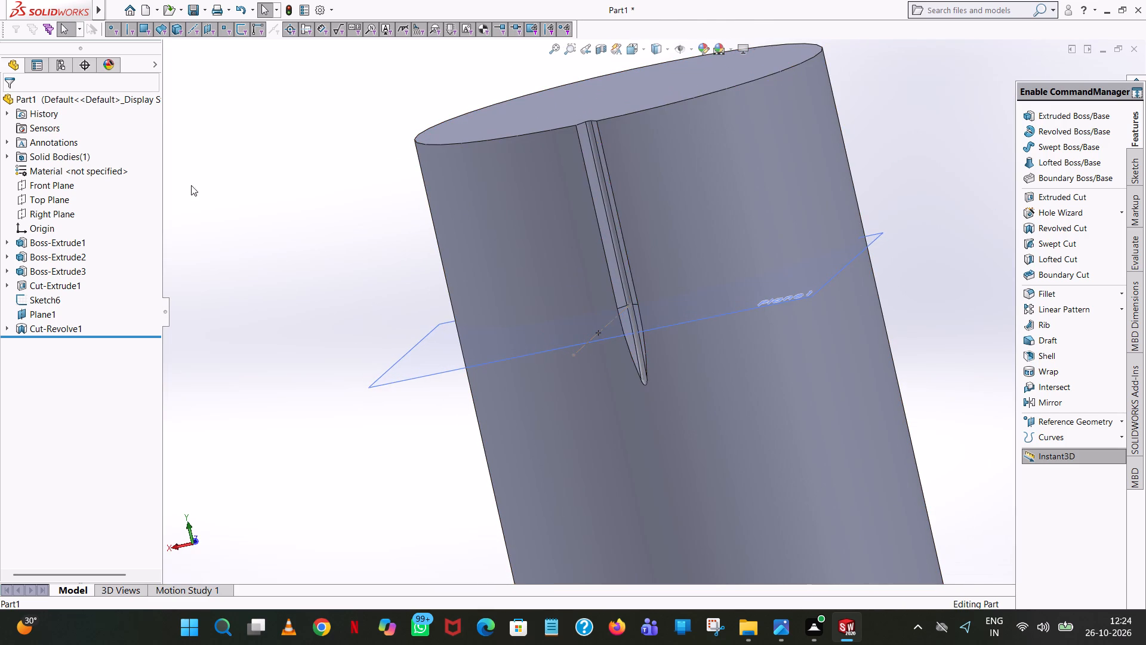
Hide the 14 mm offset plane and the arc sketch with the long construction line.
{"action": "left_click", "coordinate": [48, 317]}
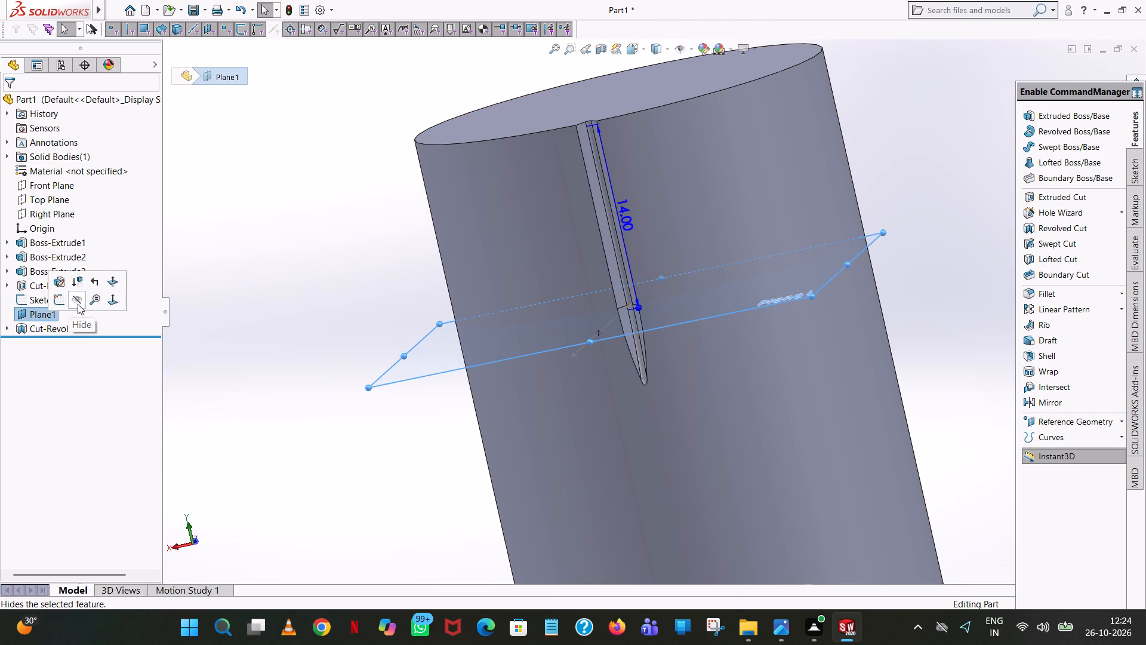
{"action": "left_click", "coordinate": [78, 304]}
{"action": "middle_click_drag", "start_coordinate": [521, 253], "coordinate": [602, 251]}
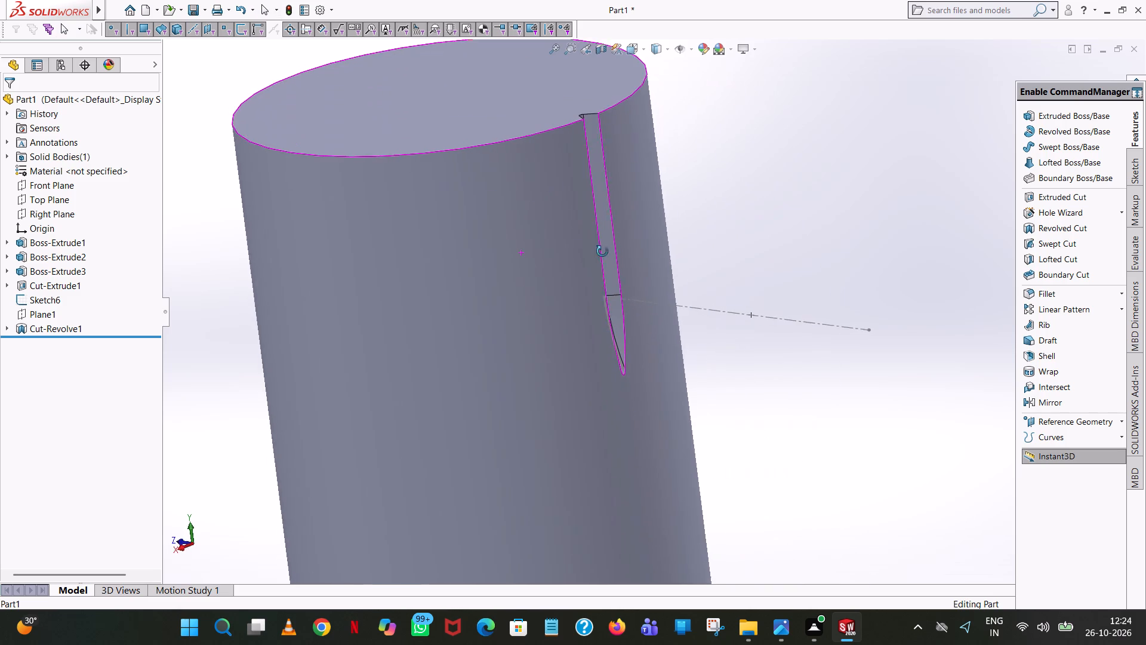
{"action": "middle_click_drag", "start_coordinate": [602, 251], "coordinate": [604, 253]}
{"action": "left_click", "coordinate": [708, 310]}
{"action": "right_click", "coordinate": [708, 310]}
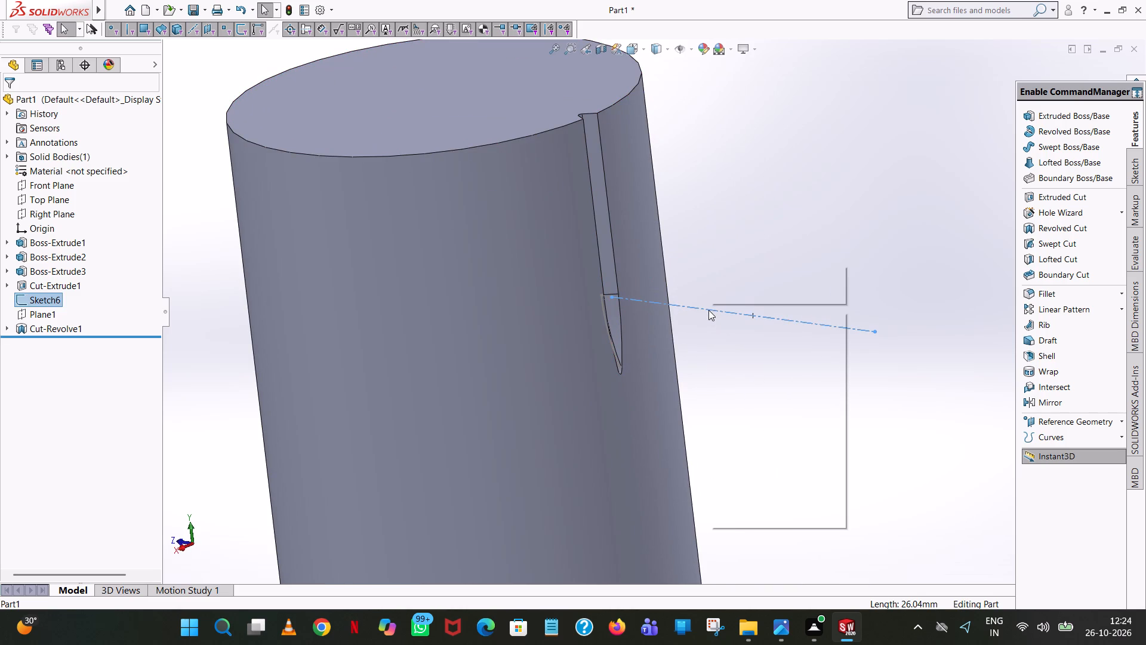
{"action": "left_click", "coordinate": [734, 294]}
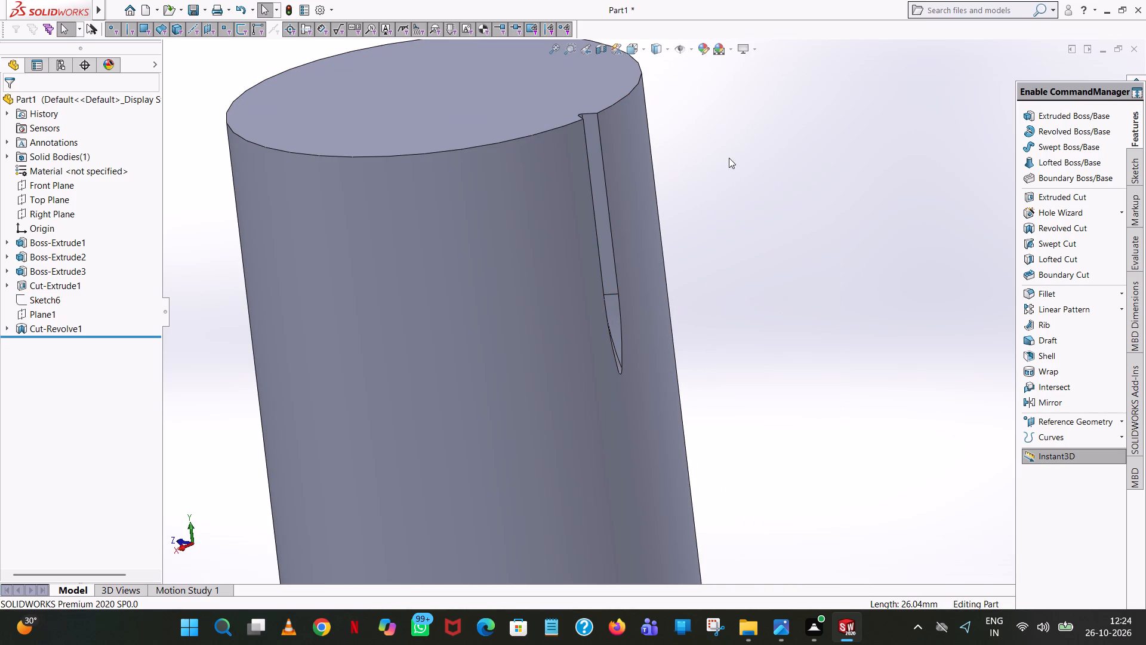
Examine the groove's runout profile in the Right view with hidden lines shown dashed.
{"action": "left_click", "coordinate": [634, 46]}
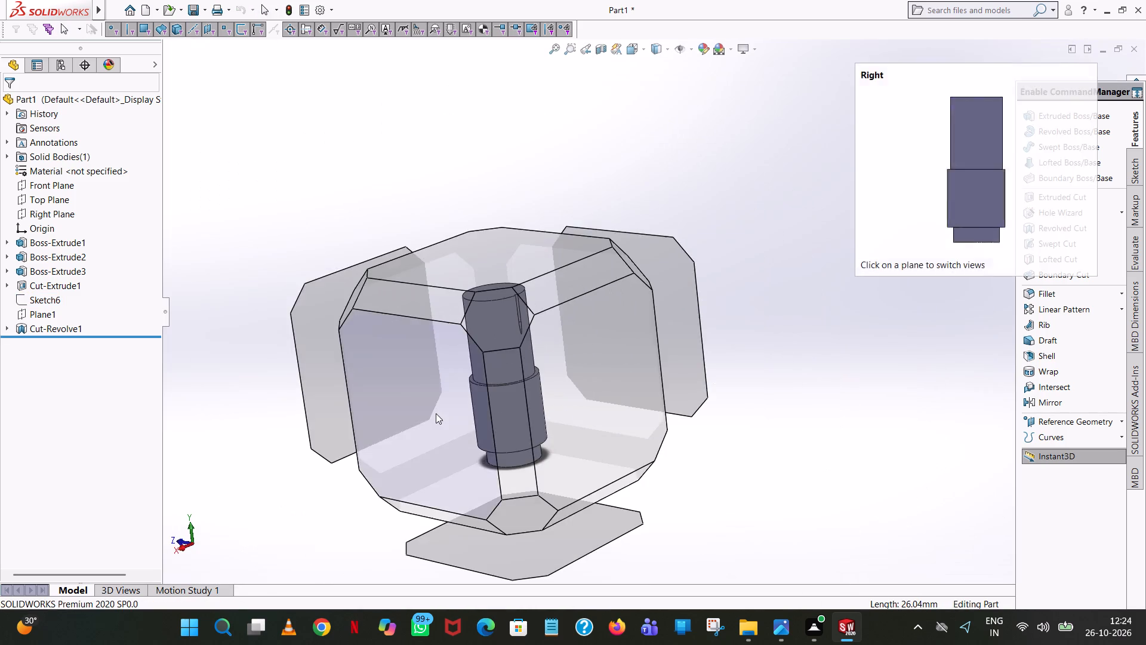
{"action": "left_click", "coordinate": [436, 413]}
{"action": "left_click", "coordinate": [664, 56]}
{"action": "left_click", "coordinate": [649, 119]}
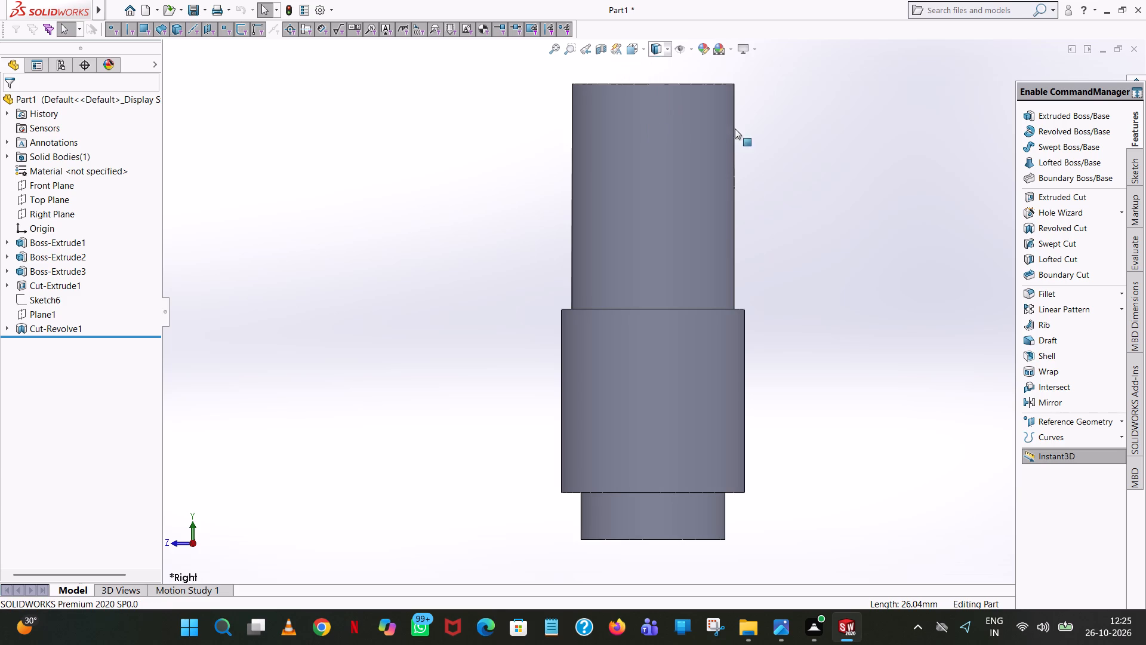
{"action": "scroll", "coordinate": [811, 131], "scroll_direction": "down", "scroll_amount": 11}
{"action": "scroll", "coordinate": [526, 423], "scroll_direction": "up", "scroll_amount": 5}
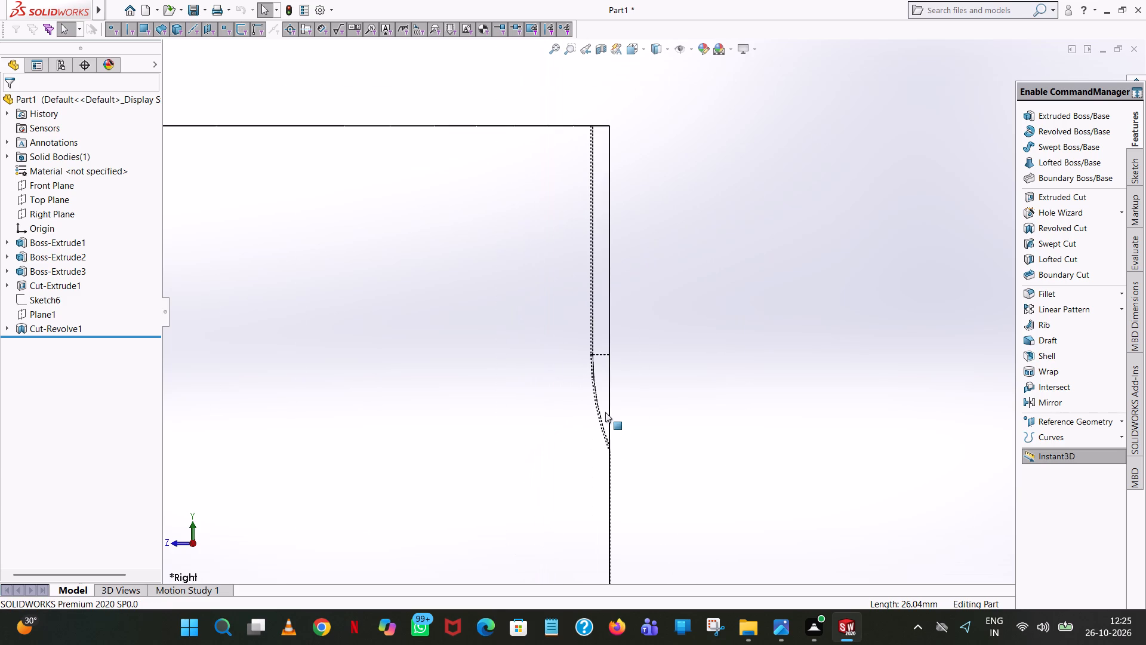
{"action": "scroll", "coordinate": [631, 271], "scroll_direction": "down", "scroll_amount": 4}
{"action": "scroll", "coordinate": [570, 462], "scroll_direction": "down", "scroll_amount": 4}
{"action": "scroll", "coordinate": [639, 460], "scroll_direction": "down", "scroll_amount": 4}
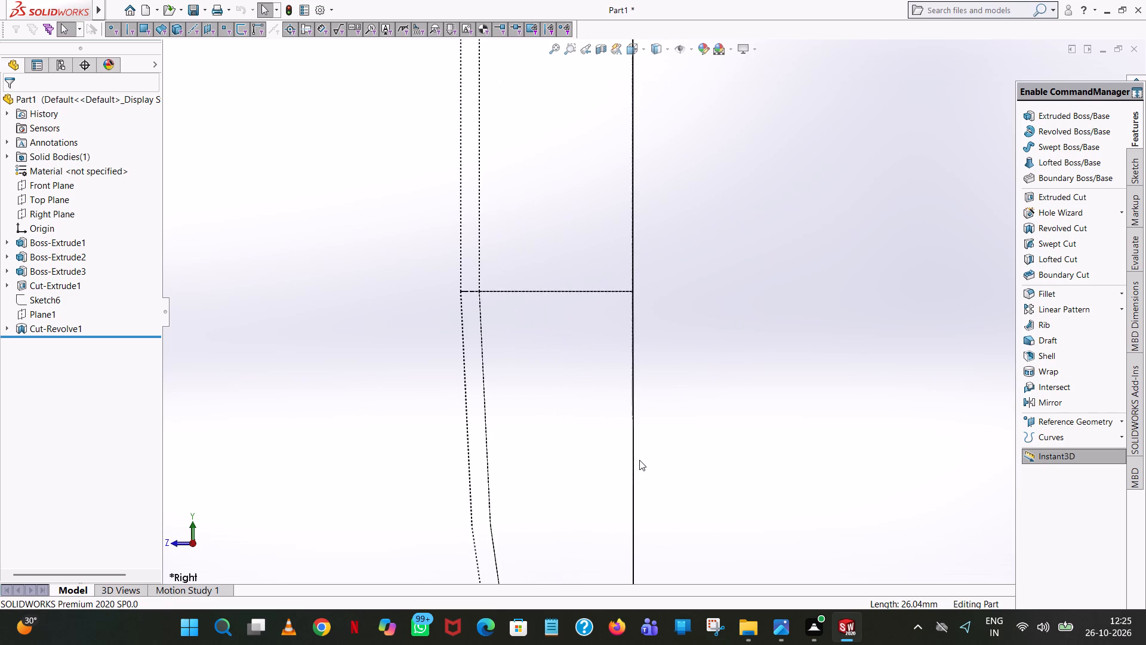
Change the display style from dashed hidden lines to shaded with edges and view the V-groove on the cylinder in 3D.
{"action": "scroll", "coordinate": [639, 460], "scroll_direction": "up", "scroll_amount": 13}
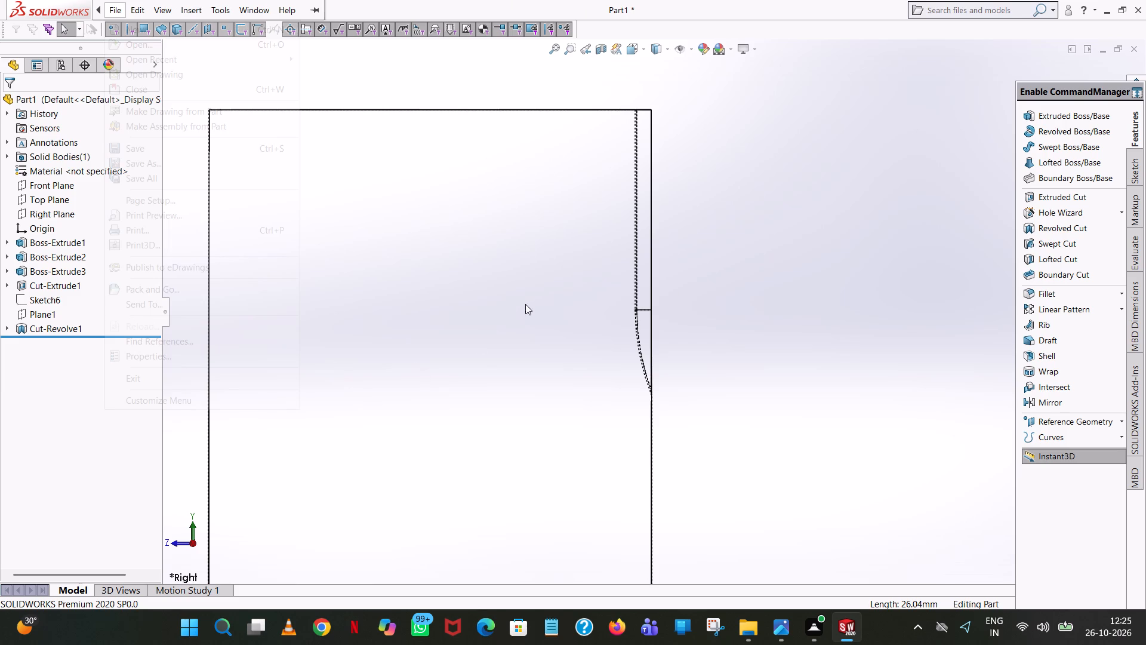
{"action": "scroll", "coordinate": [646, 315], "scroll_direction": "down", "scroll_amount": 5}
{"action": "left_click", "coordinate": [763, 127]}
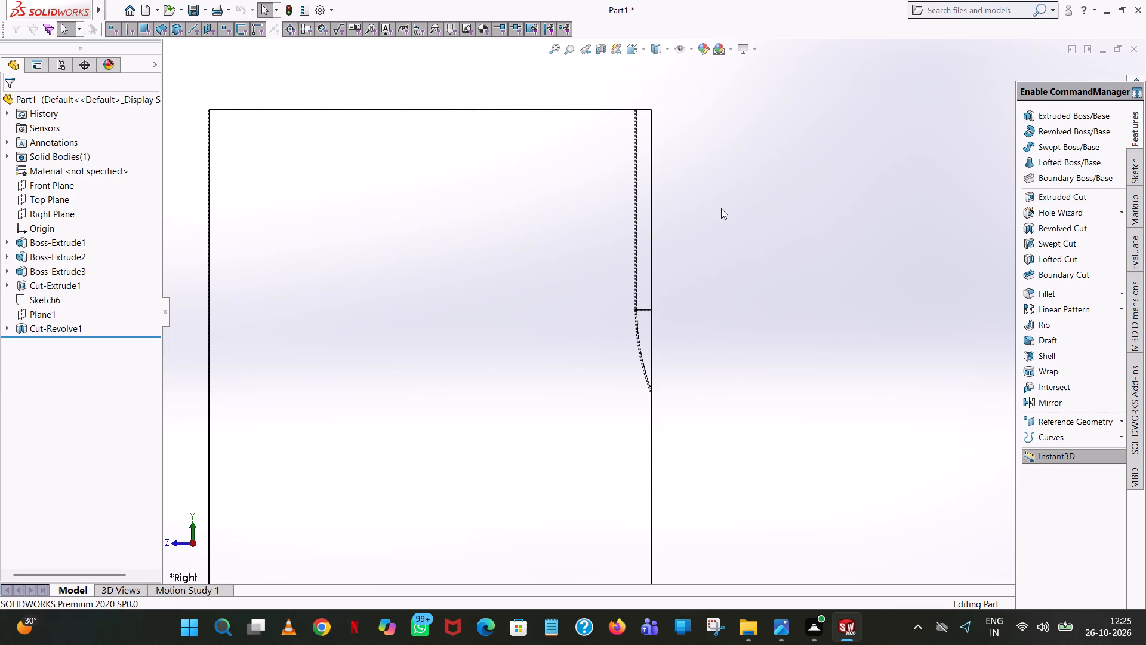
{"action": "scroll", "coordinate": [721, 208], "scroll_direction": "up", "scroll_amount": 1}
{"action": "scroll", "coordinate": [667, 302], "scroll_direction": "up", "scroll_amount": 1}
{"action": "scroll", "coordinate": [672, 310], "scroll_direction": "down", "scroll_amount": 2}
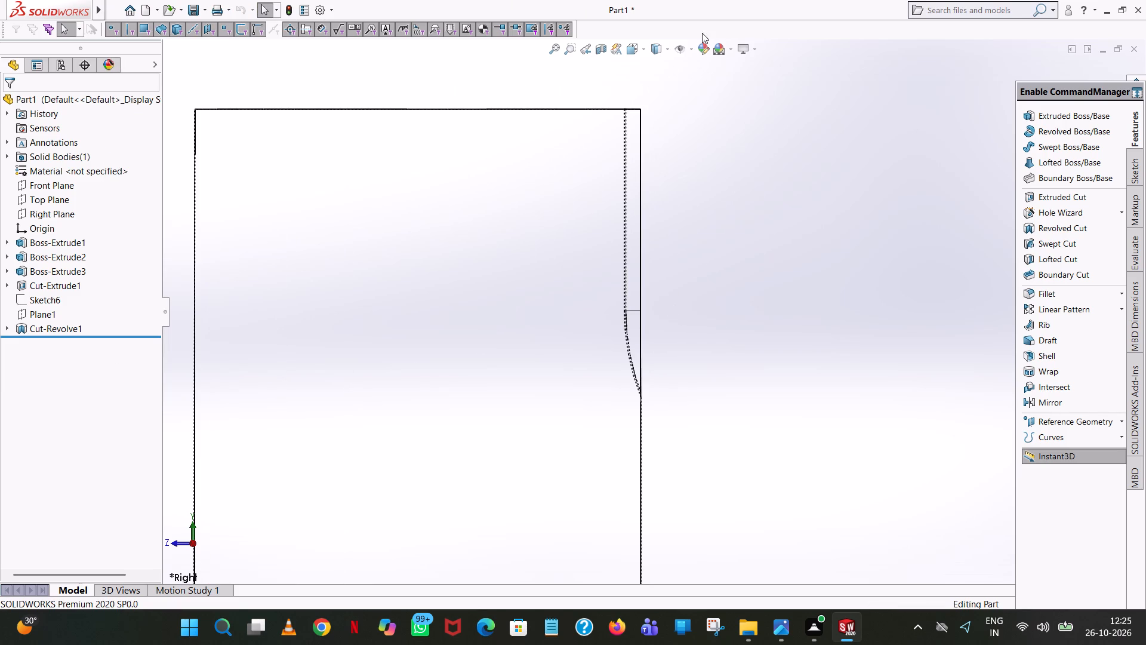
{"action": "left_click", "coordinate": [646, 47]}
{"action": "left_click", "coordinate": [666, 46]}
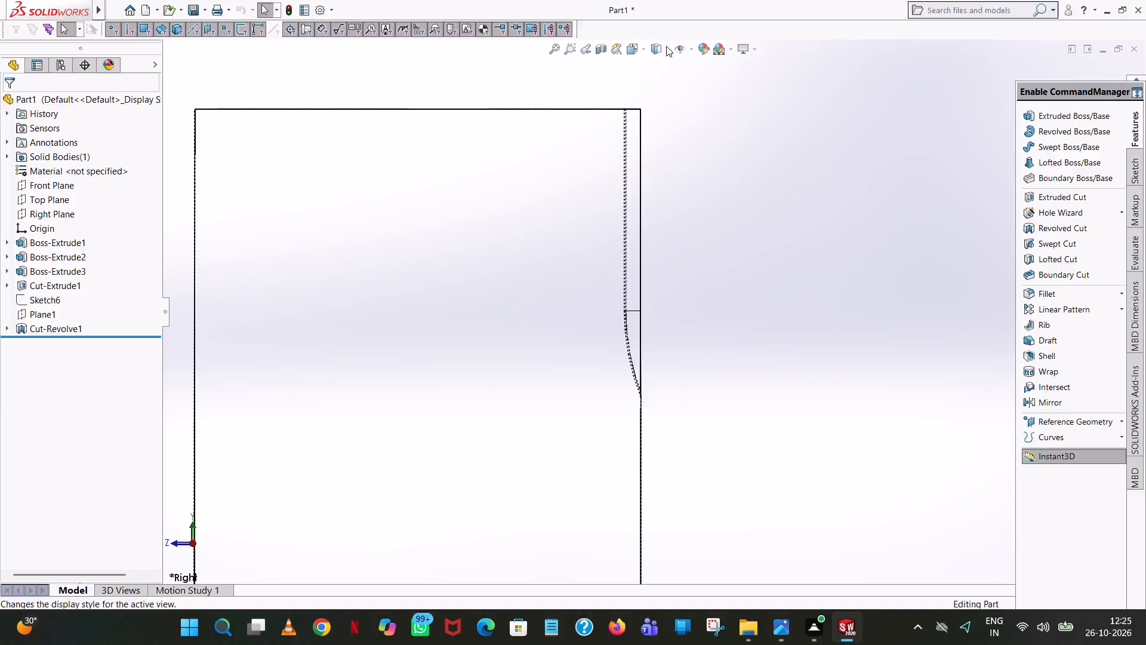
{"action": "left_click", "coordinate": [668, 49]}
{"action": "left_click", "coordinate": [662, 63]}
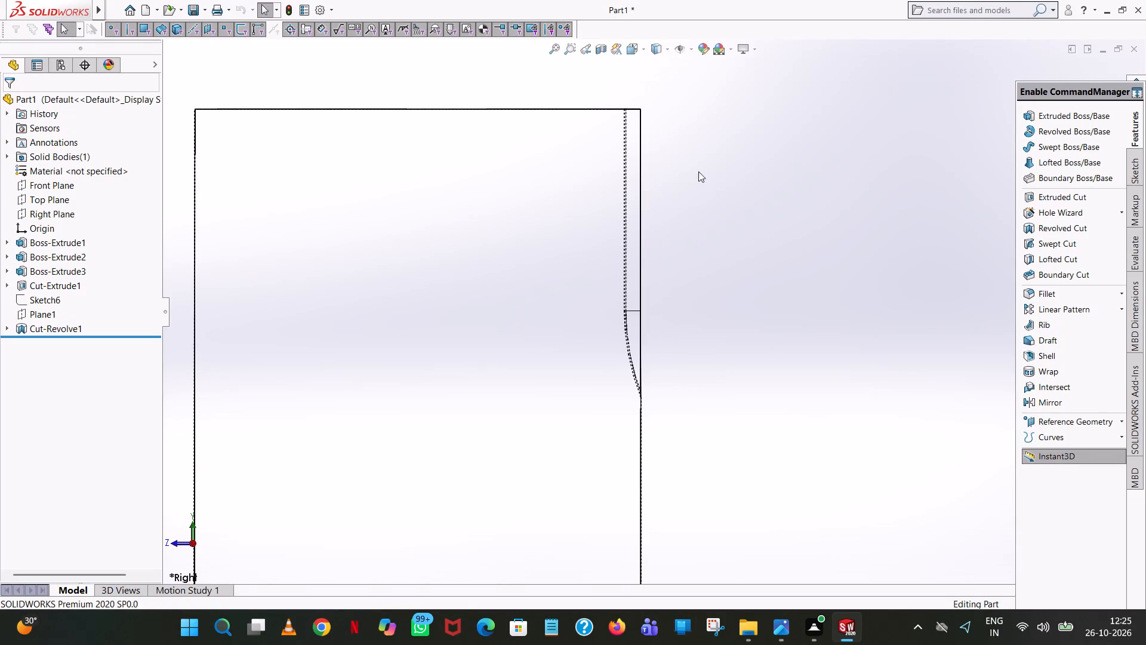
{"action": "scroll", "coordinate": [698, 176], "scroll_direction": "up", "scroll_amount": 1}
{"action": "middle_click_drag", "start_coordinate": [698, 176], "coordinate": [597, 208]}
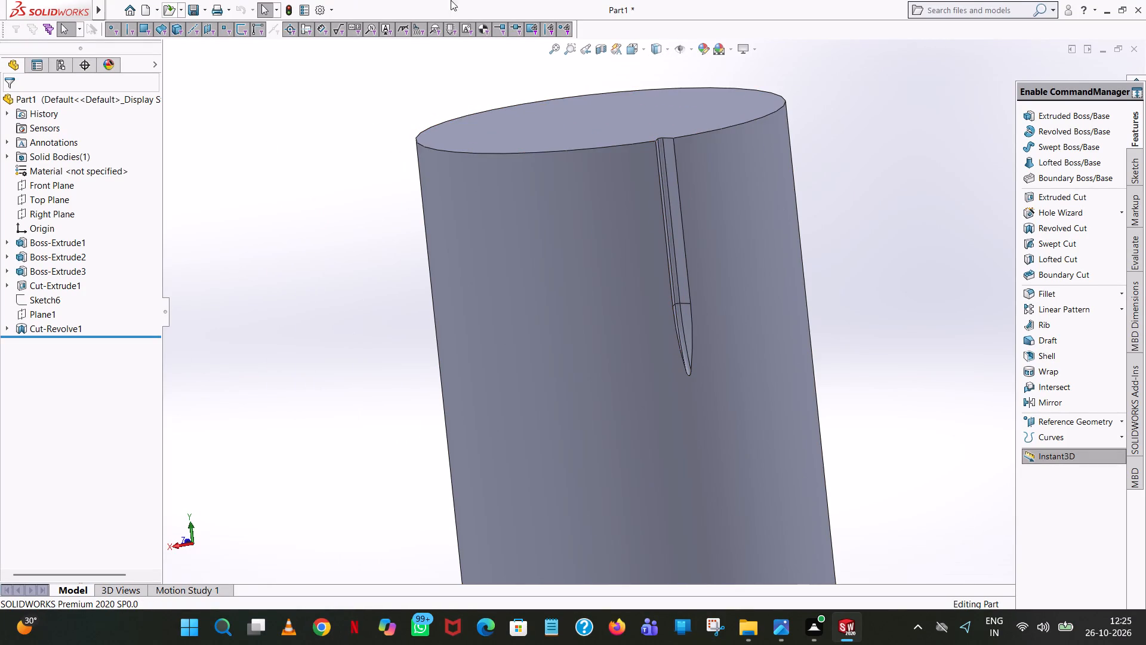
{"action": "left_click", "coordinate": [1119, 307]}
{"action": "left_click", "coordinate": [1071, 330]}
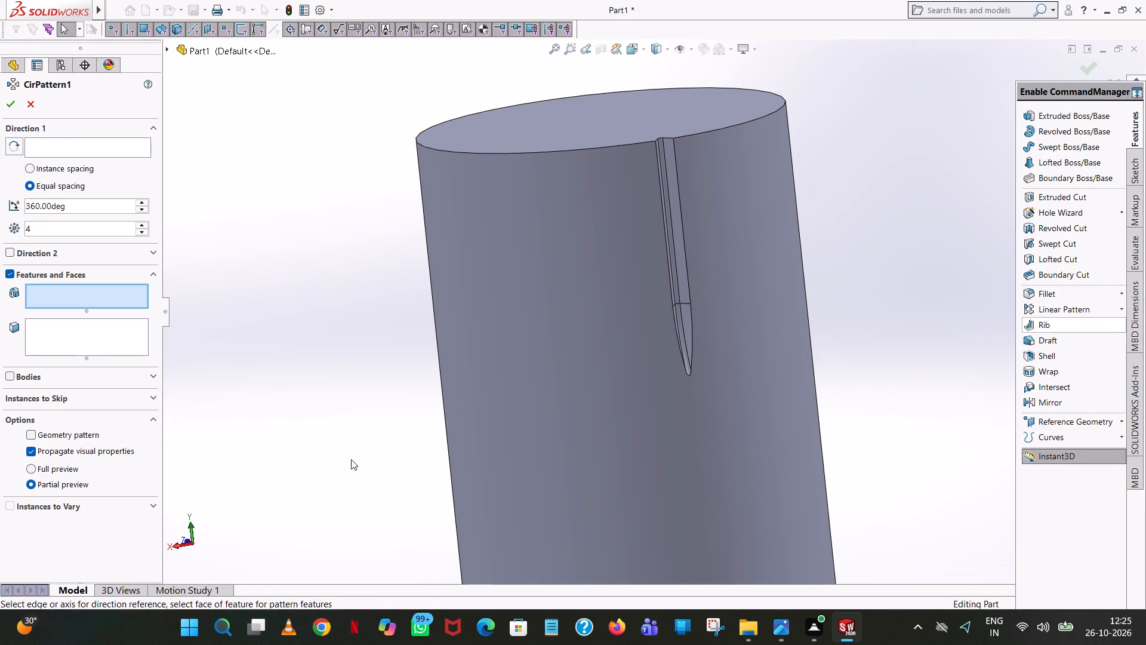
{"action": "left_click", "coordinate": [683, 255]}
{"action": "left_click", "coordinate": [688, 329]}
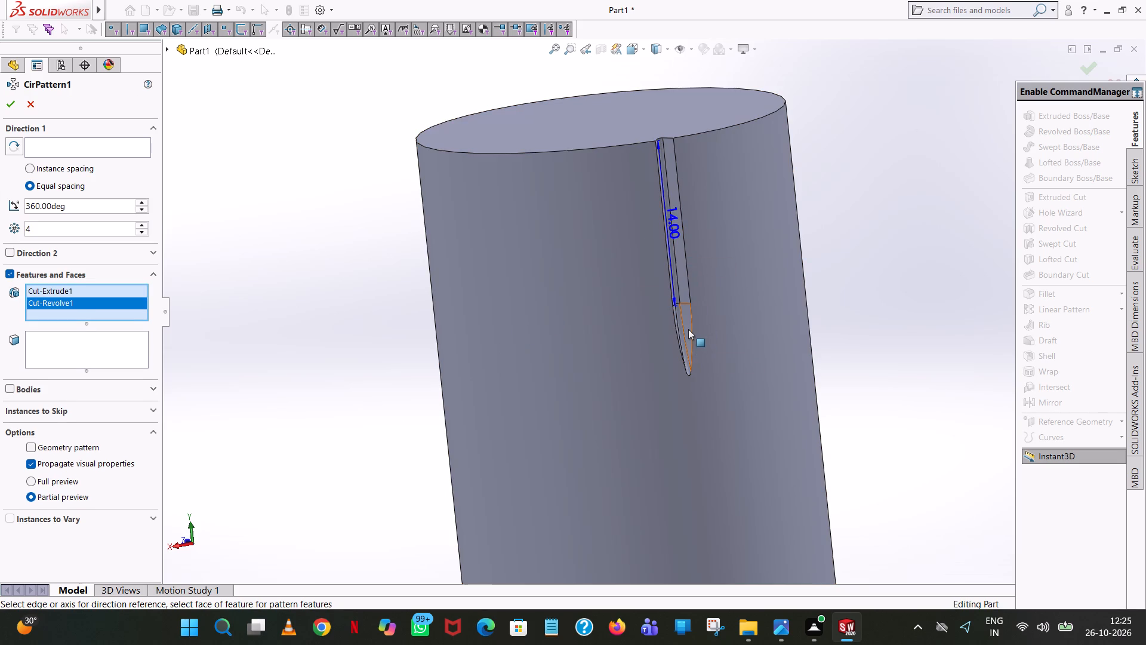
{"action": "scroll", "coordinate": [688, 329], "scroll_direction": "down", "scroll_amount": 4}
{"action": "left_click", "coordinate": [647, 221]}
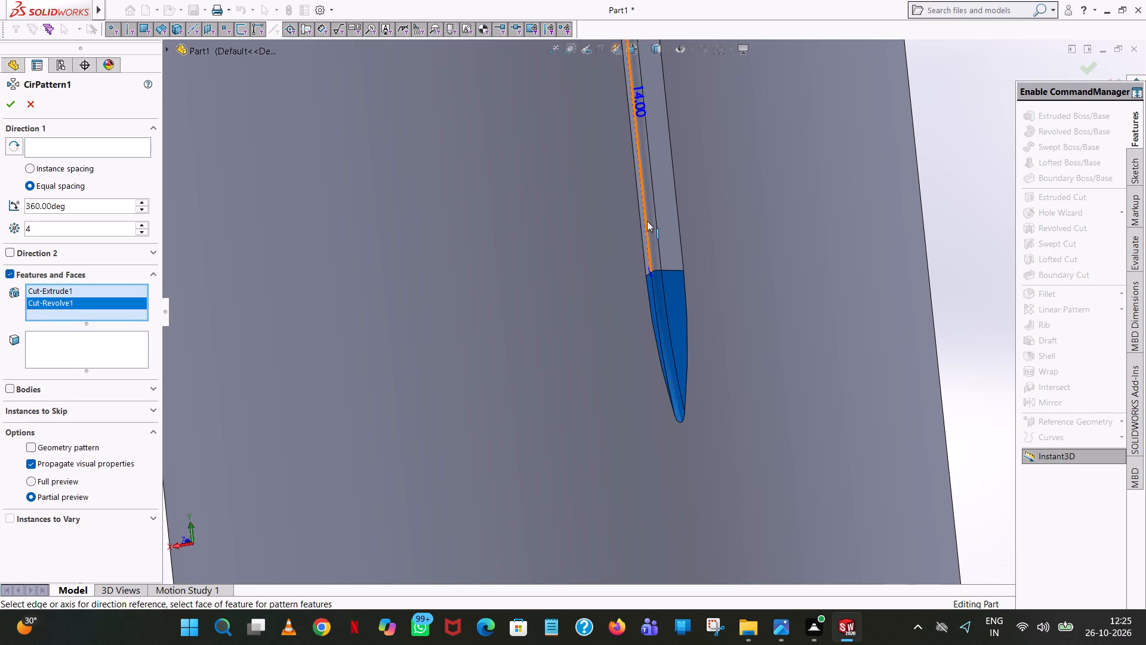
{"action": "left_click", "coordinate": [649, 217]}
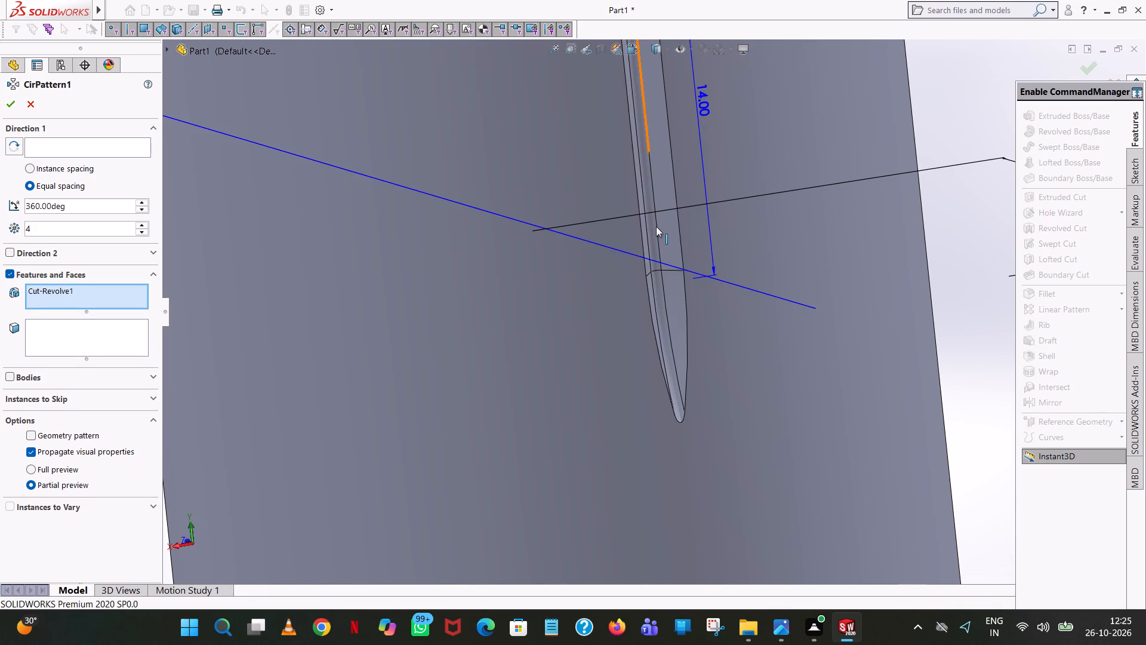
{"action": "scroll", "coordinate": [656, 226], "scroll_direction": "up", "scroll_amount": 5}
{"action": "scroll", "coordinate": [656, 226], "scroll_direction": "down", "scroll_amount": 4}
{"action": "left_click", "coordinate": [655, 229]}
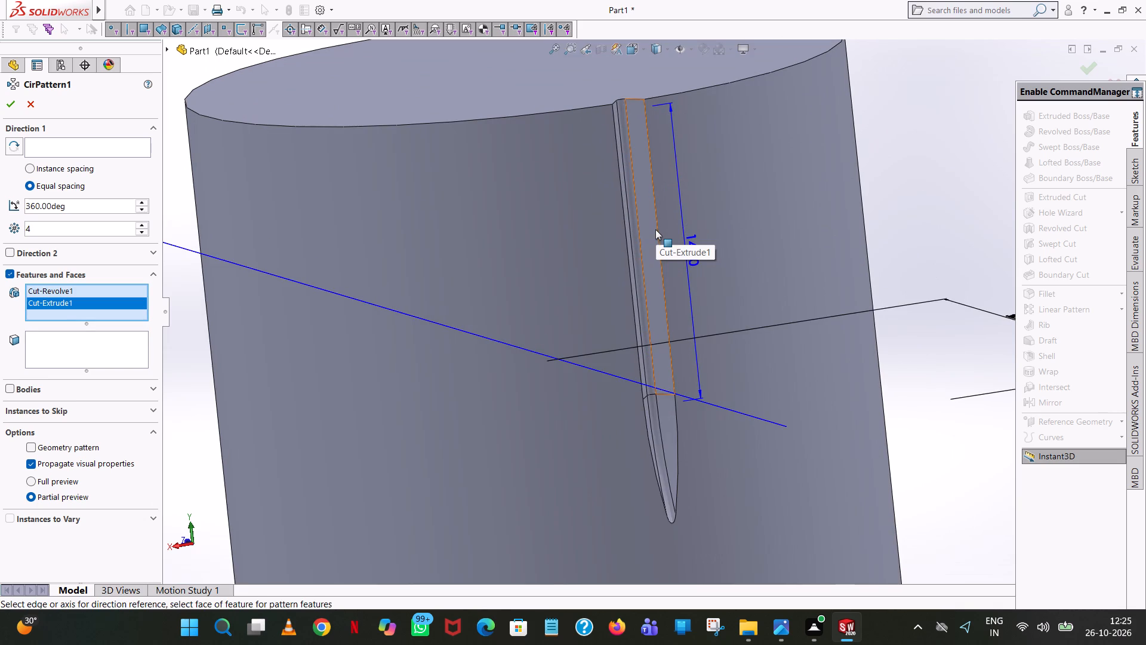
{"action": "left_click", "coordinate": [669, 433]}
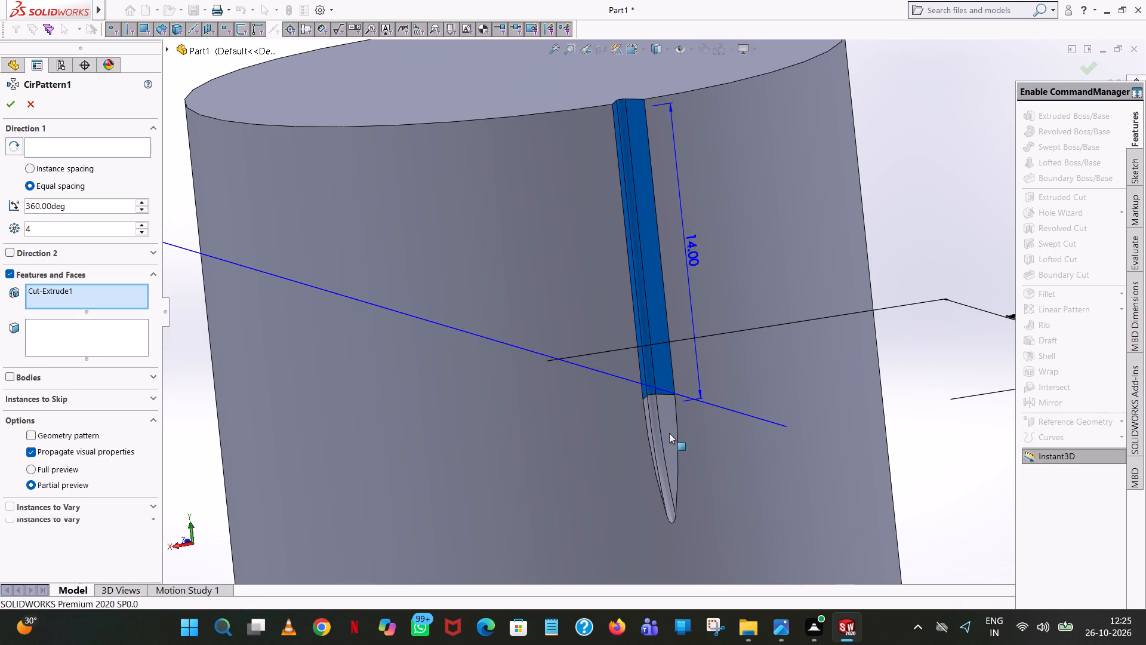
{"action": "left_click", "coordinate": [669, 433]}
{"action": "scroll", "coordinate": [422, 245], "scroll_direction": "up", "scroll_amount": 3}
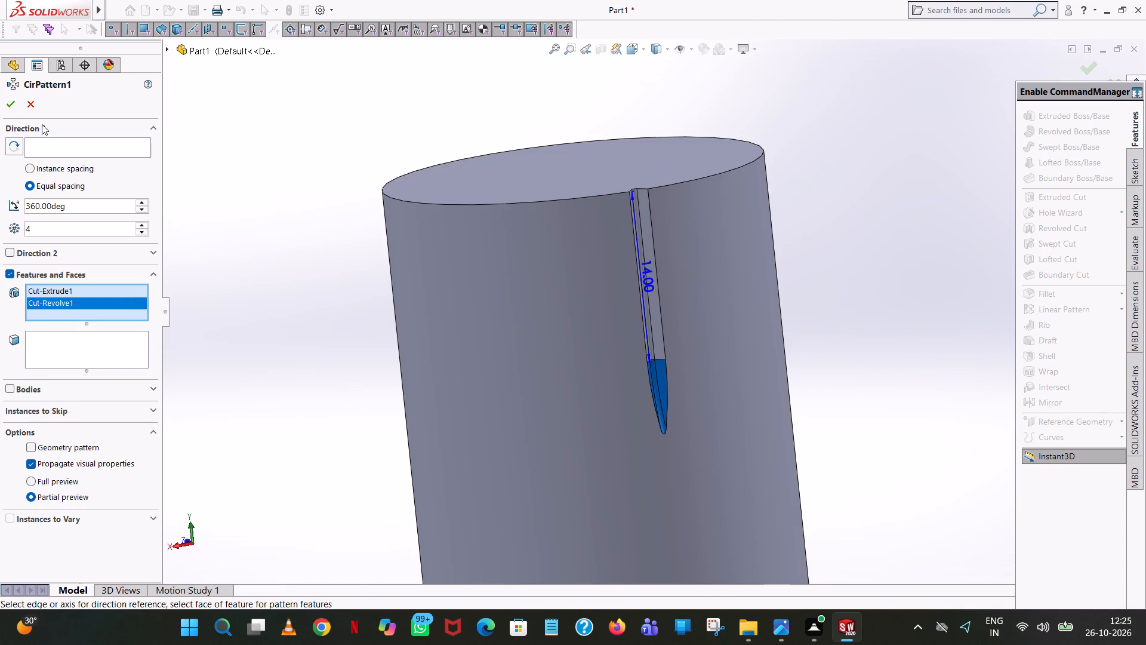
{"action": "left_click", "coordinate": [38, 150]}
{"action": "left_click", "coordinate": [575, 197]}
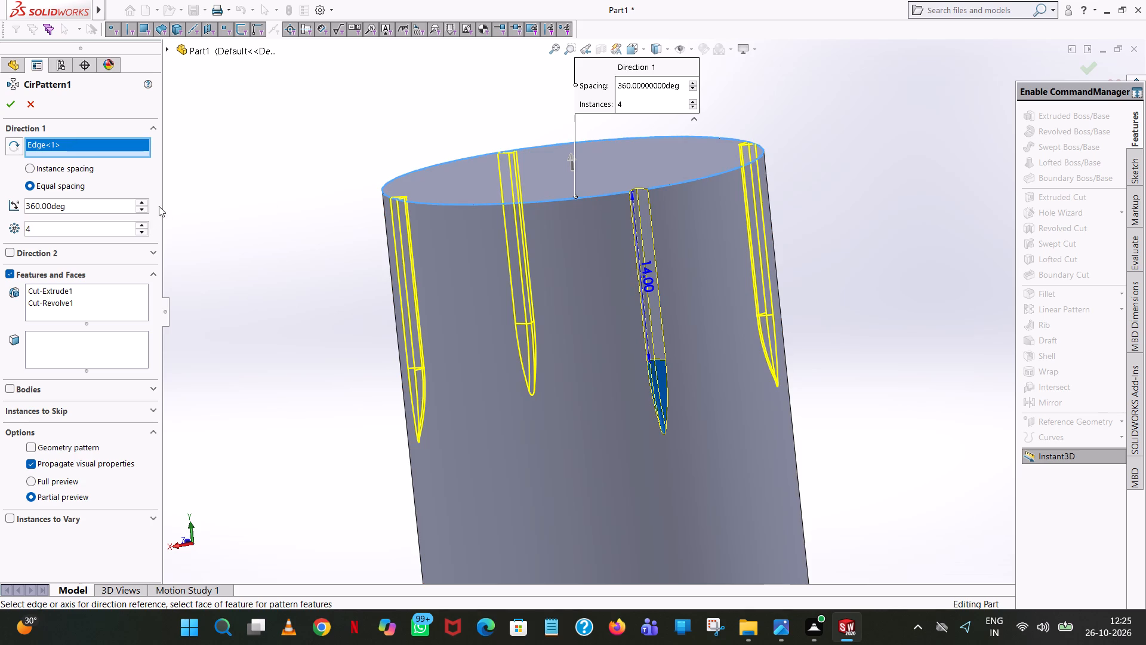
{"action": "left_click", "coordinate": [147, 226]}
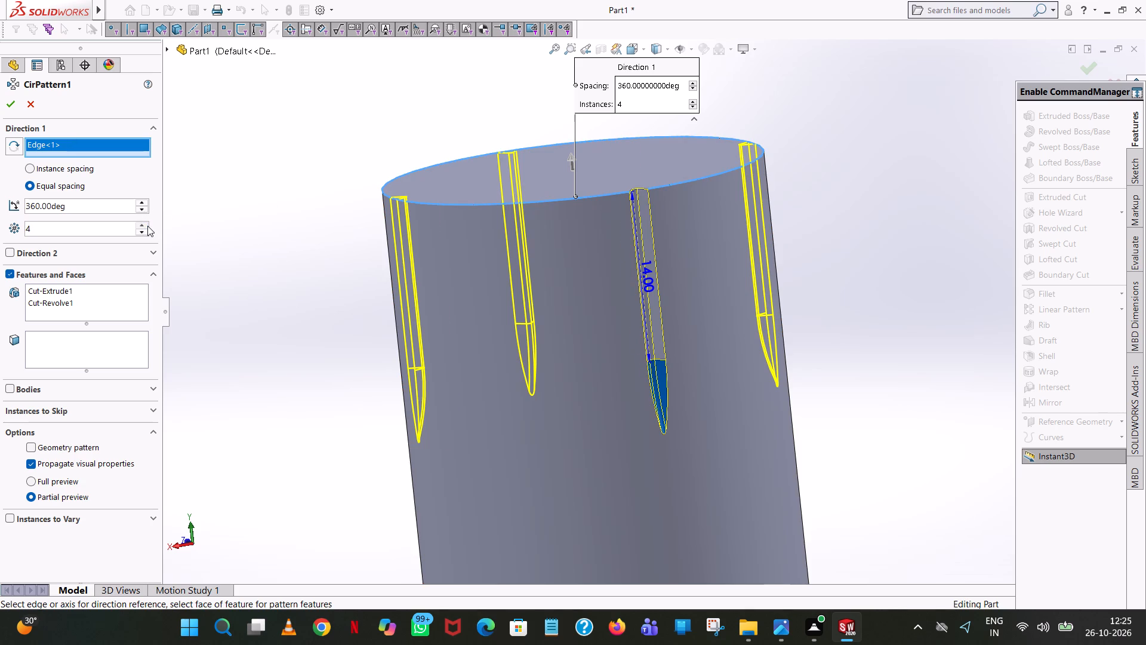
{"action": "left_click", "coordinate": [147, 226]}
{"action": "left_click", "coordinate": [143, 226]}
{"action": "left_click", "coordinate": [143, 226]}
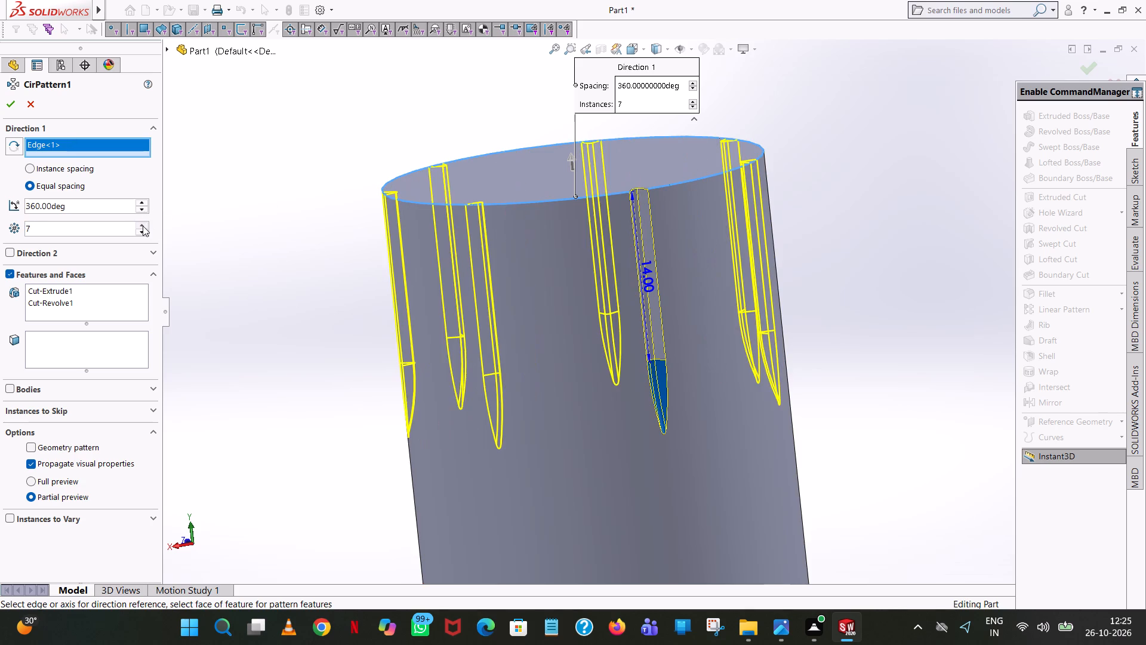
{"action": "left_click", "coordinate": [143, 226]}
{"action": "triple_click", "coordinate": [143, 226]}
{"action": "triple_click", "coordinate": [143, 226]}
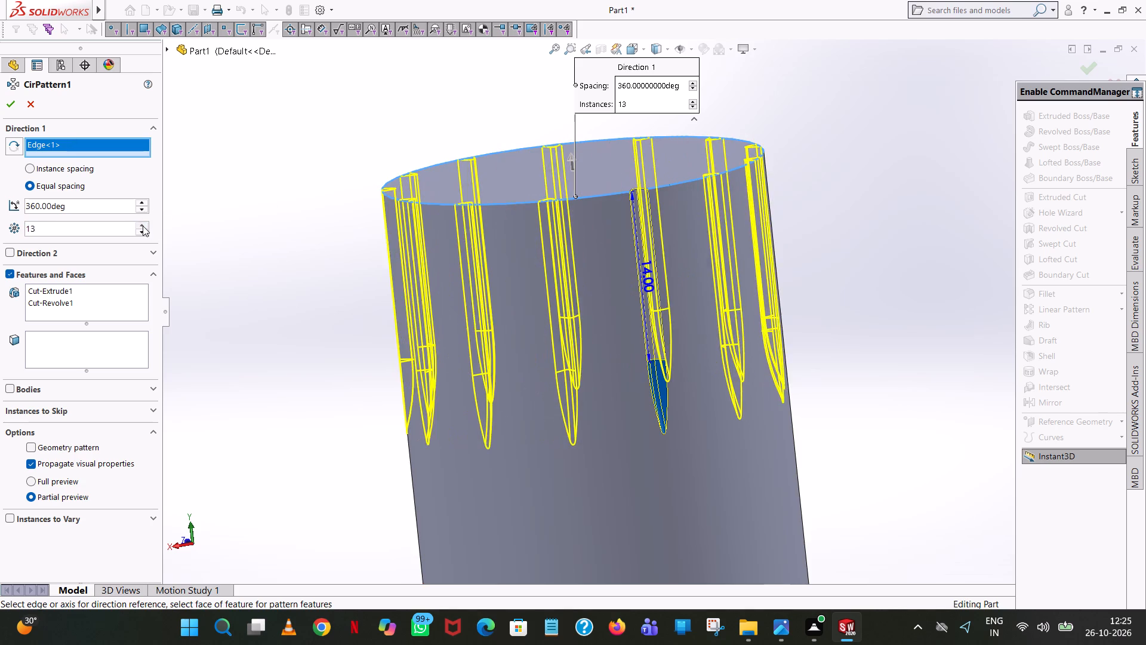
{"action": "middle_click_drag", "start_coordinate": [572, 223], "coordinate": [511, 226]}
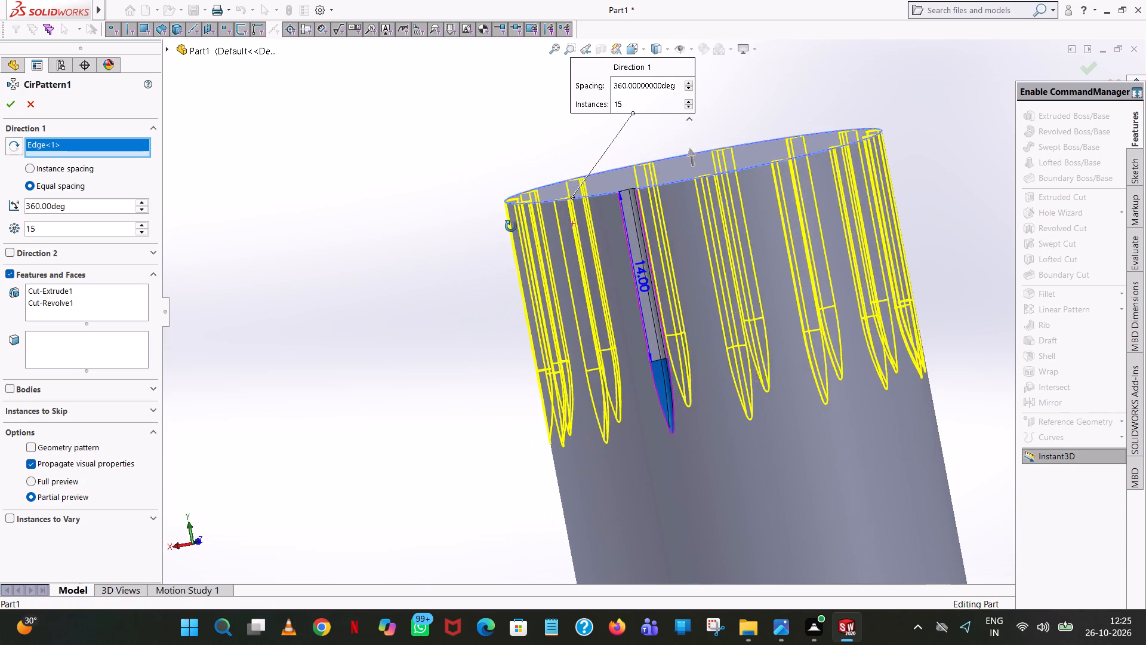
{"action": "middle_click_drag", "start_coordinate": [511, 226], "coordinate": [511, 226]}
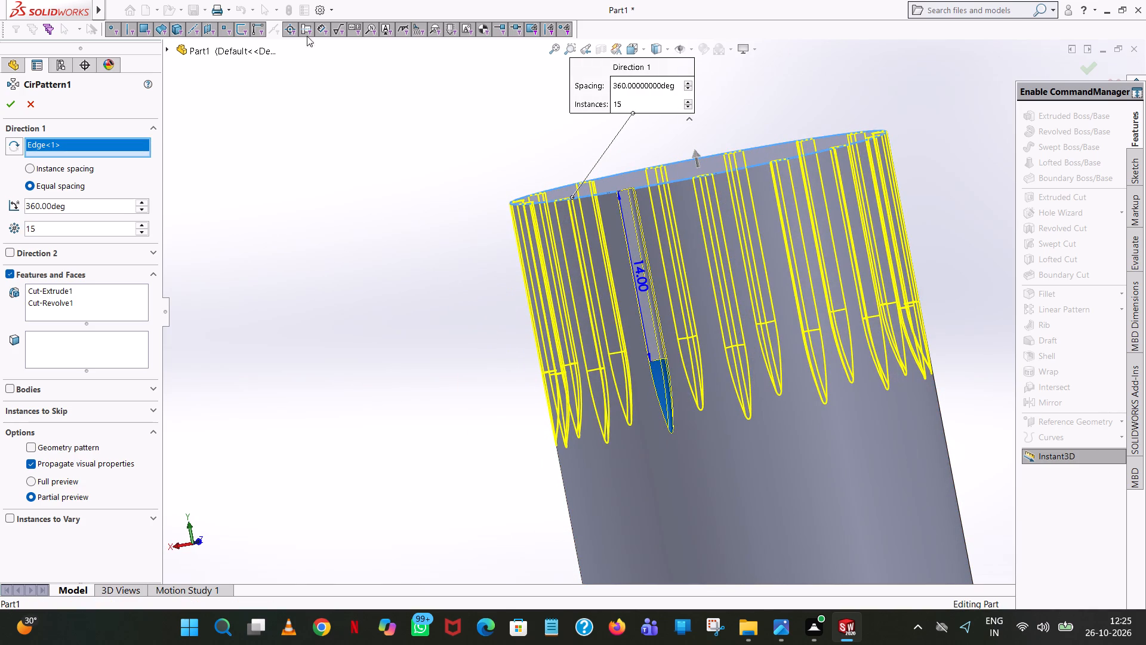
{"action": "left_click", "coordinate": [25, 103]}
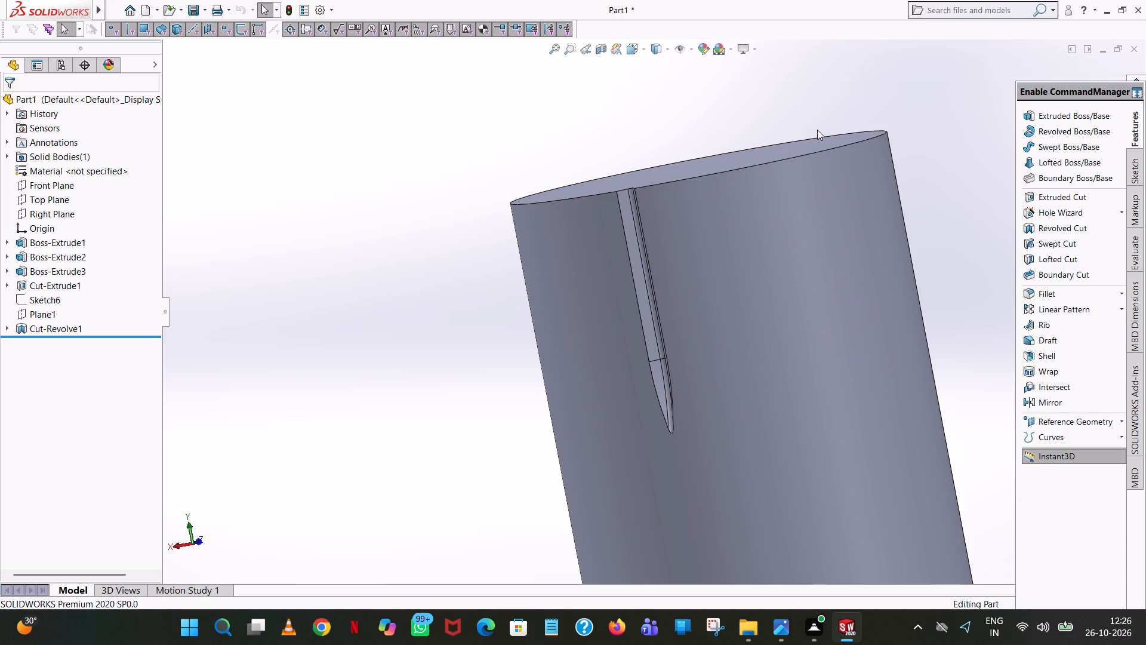
Chamfer the V-groove's profile edges at the cylinder's top face by 0.75 mm at 45 degrees.
{"action": "left_click", "coordinate": [1121, 297]}
{"action": "left_click", "coordinate": [1102, 309]}
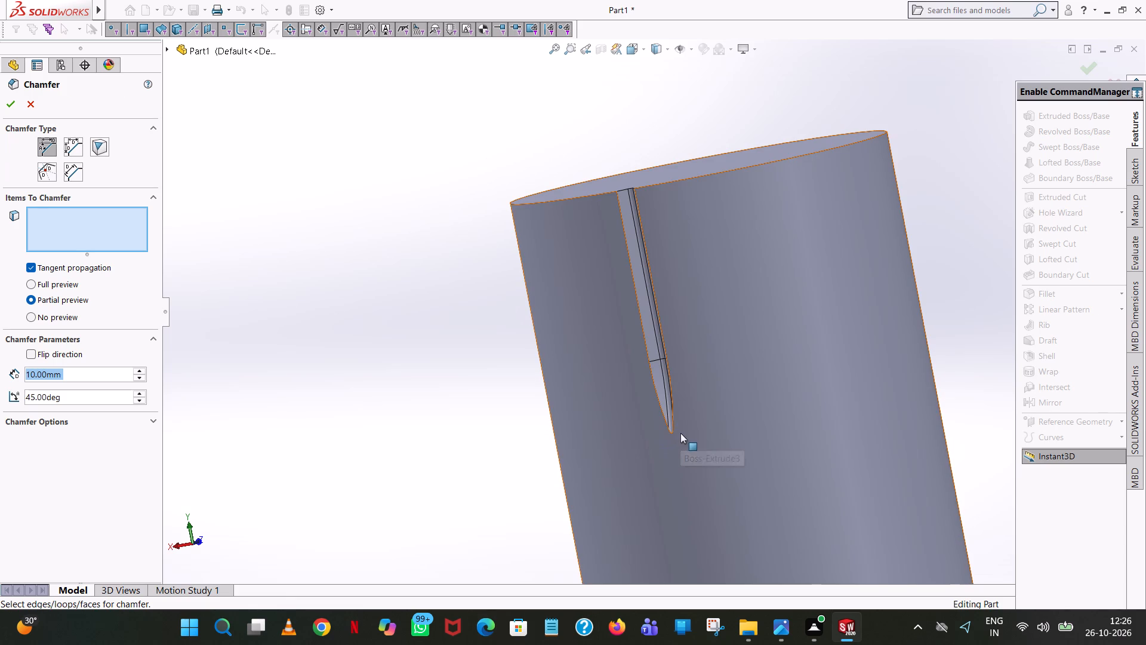
{"action": "scroll", "coordinate": [611, 272], "scroll_direction": "down", "scroll_amount": 2}
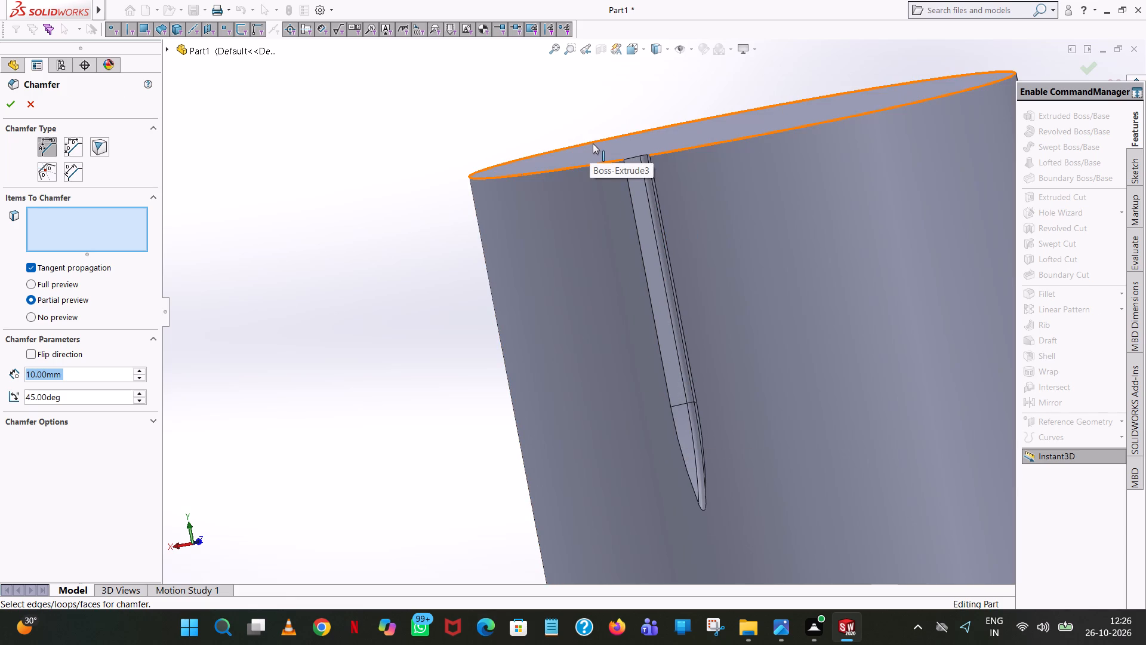
{"action": "type", "text": "0.75"}
{"action": "key", "text": "Return"}
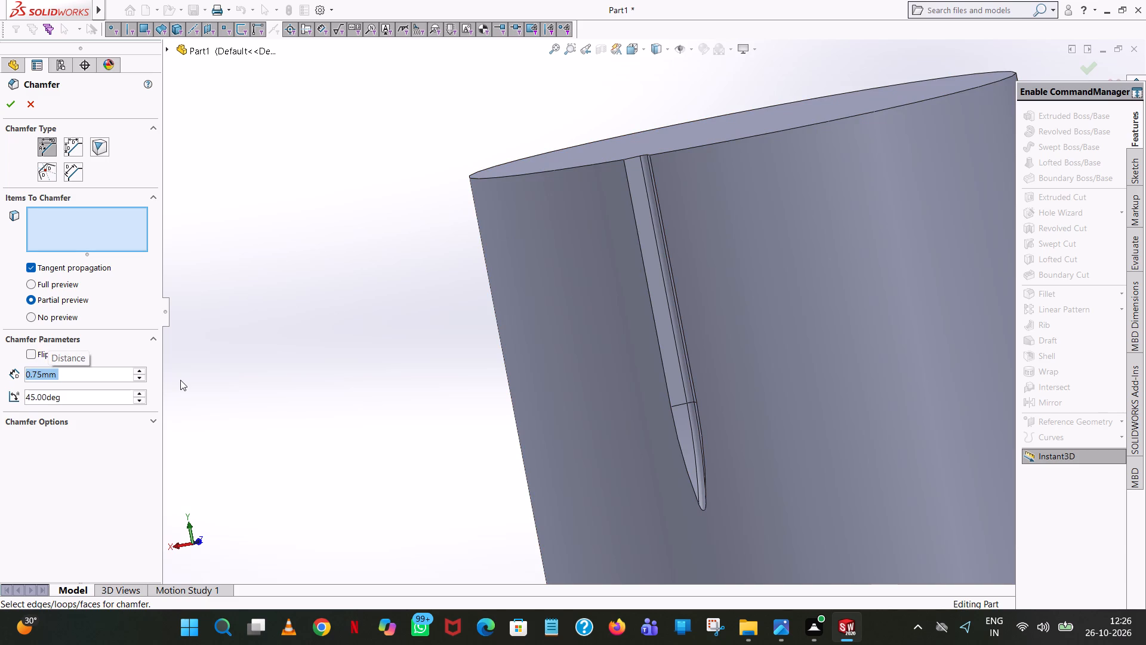
{"action": "middle_click_drag", "start_coordinate": [645, 125], "coordinate": [664, 225]}
{"action": "scroll", "coordinate": [645, 125], "scroll_direction": "down", "scroll_amount": 1}
{"action": "scroll", "coordinate": [665, 230], "scroll_direction": "up", "scroll_amount": 1}
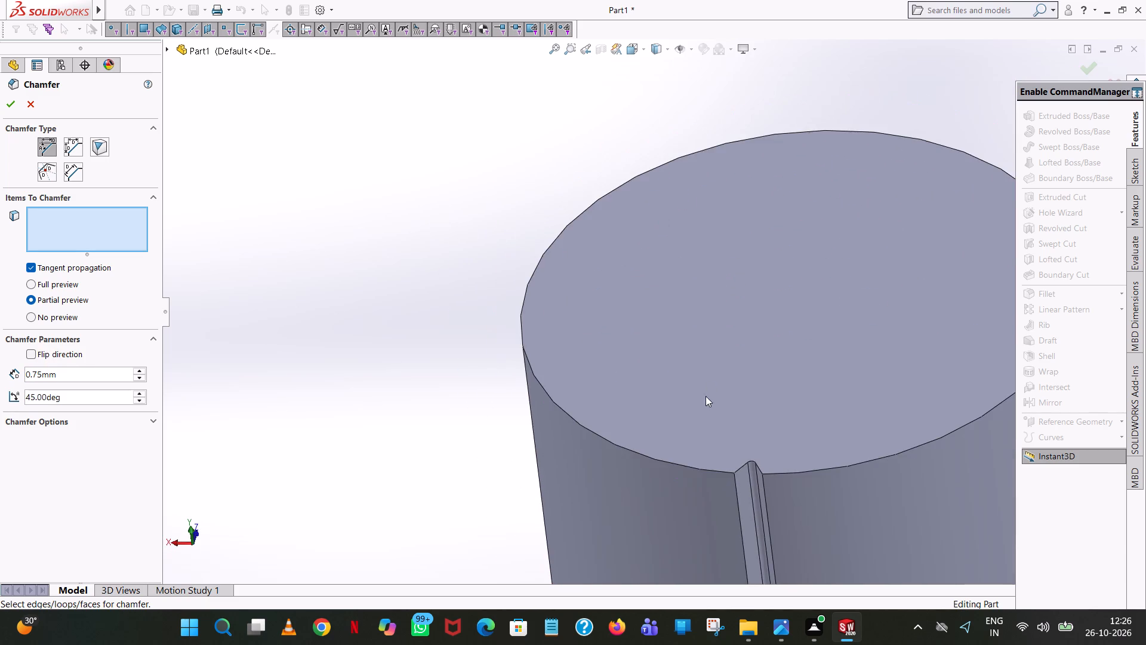
{"action": "scroll", "coordinate": [758, 458], "scroll_direction": "down", "scroll_amount": 3}
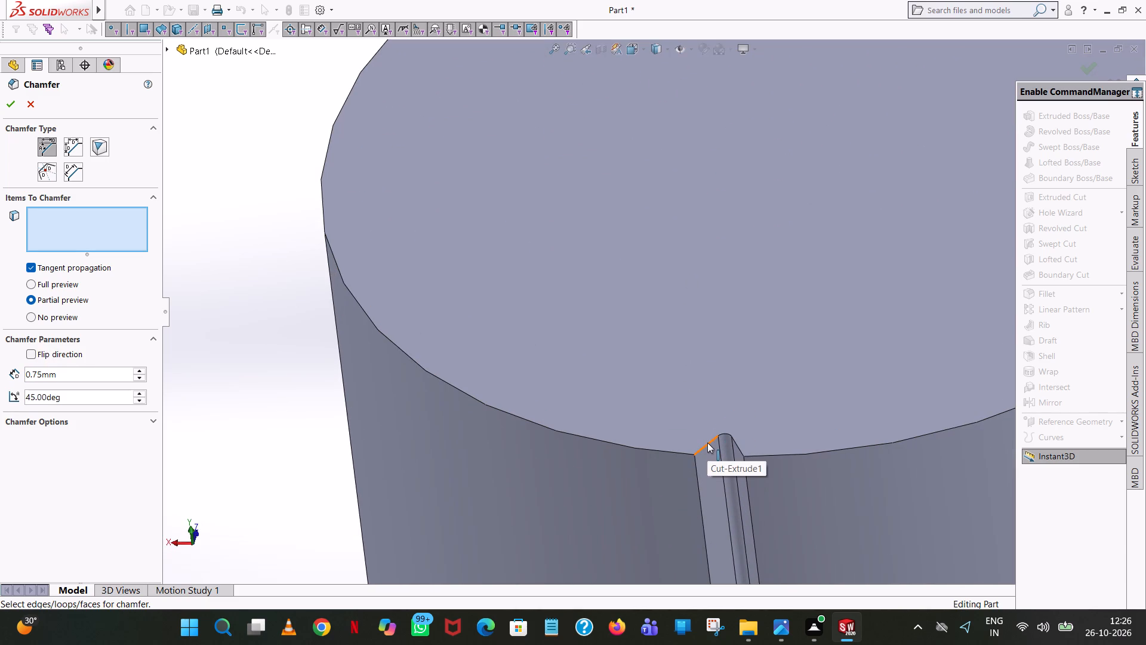
{"action": "left_click", "coordinate": [707, 443]}
{"action": "left_click", "coordinate": [723, 432]}
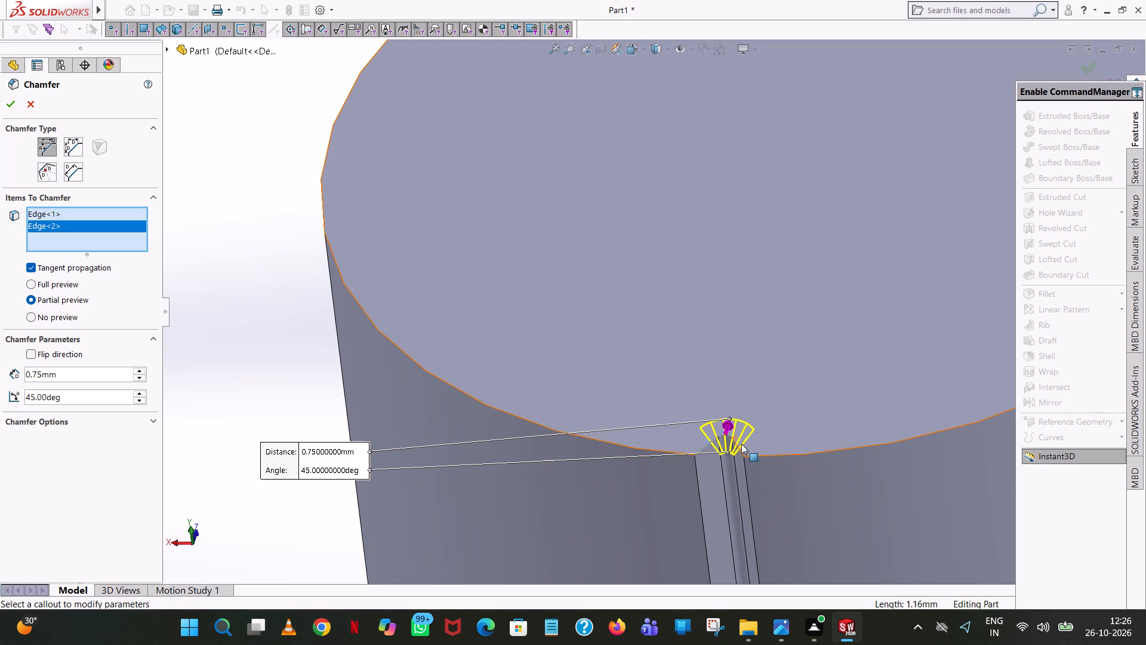
{"action": "left_click", "coordinate": [8, 102]}
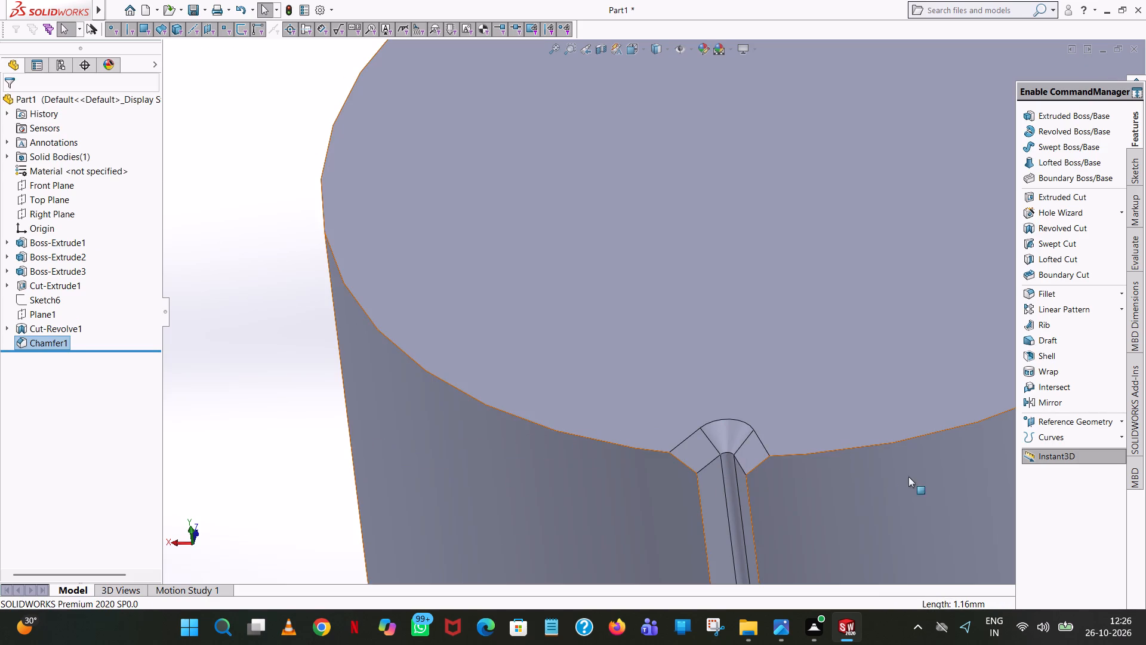
Examine the chamfered mouth of the V-groove at the cylinder's top face from several angles.
{"action": "scroll", "coordinate": [791, 484], "scroll_direction": "down", "scroll_amount": 3}
{"action": "middle_click_drag", "start_coordinate": [791, 484], "coordinate": [828, 342]}
{"action": "scroll", "coordinate": [809, 363], "scroll_direction": "up", "scroll_amount": 7}
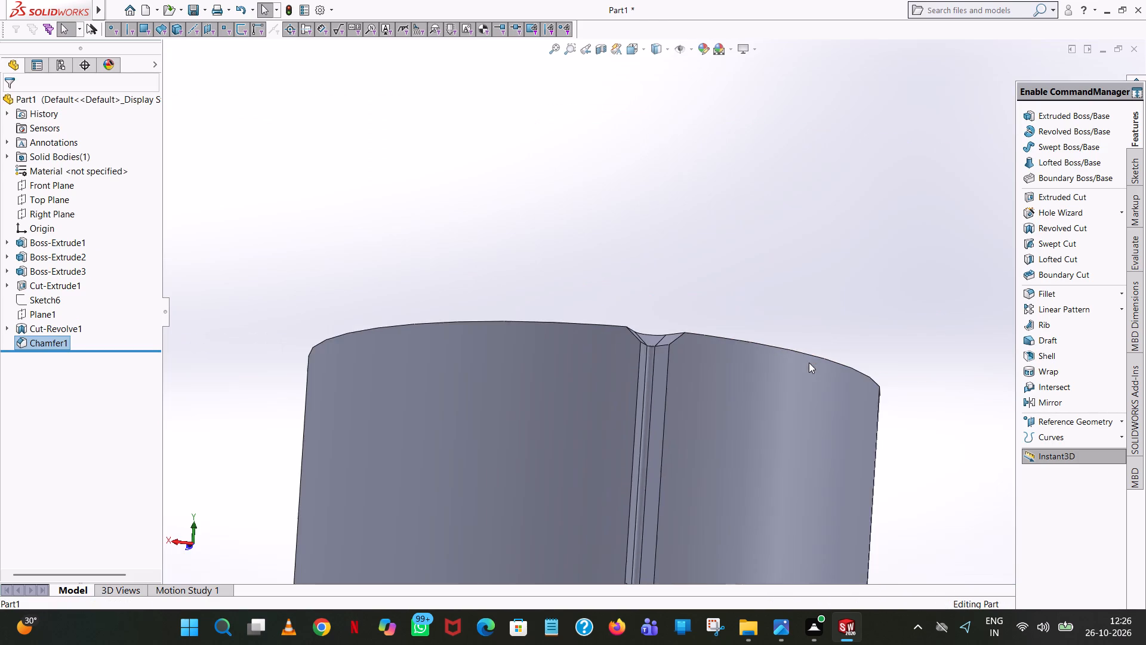
{"action": "scroll", "coordinate": [804, 367], "scroll_direction": "up", "scroll_amount": 4}
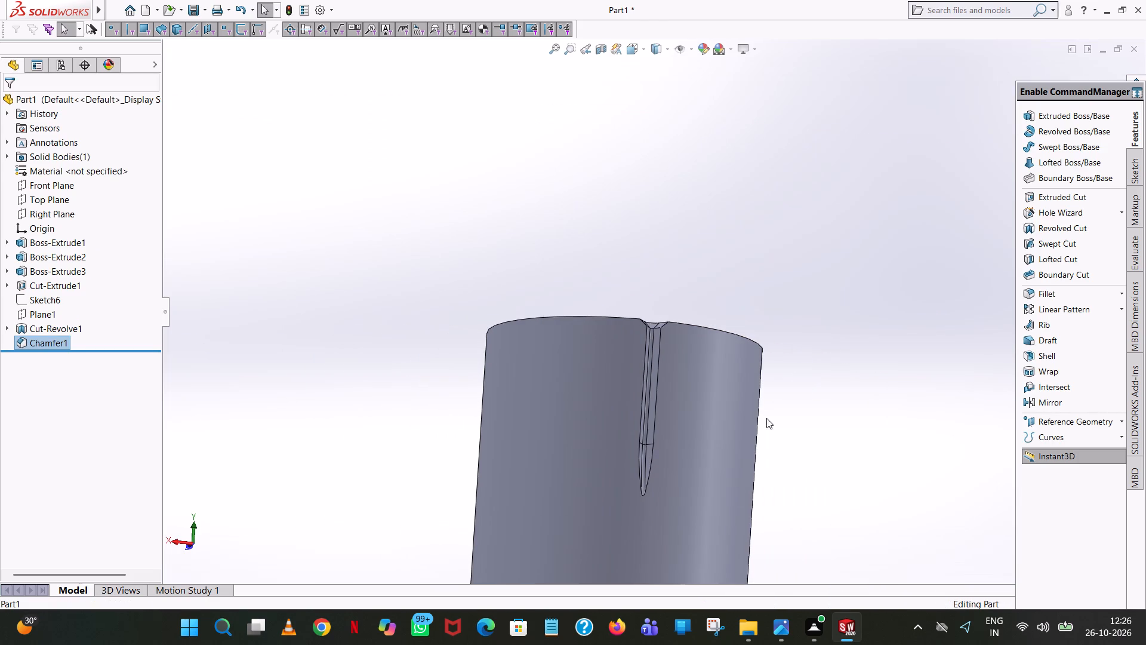
{"action": "middle_click_drag", "start_coordinate": [721, 231], "coordinate": [719, 257]}
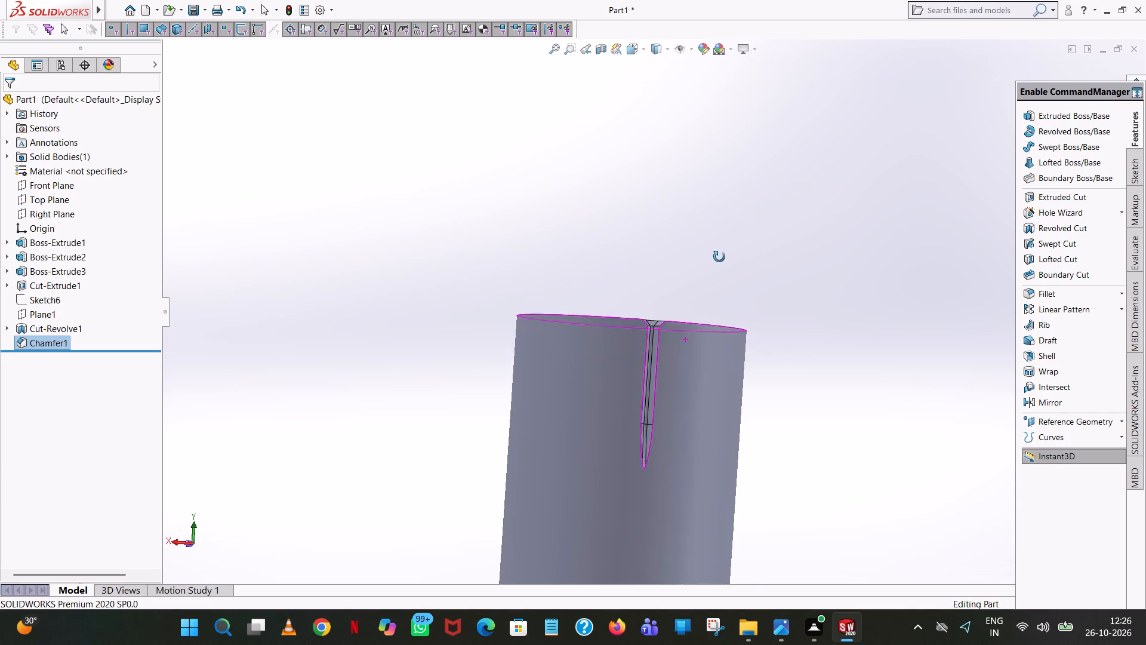
{"action": "middle_click_drag", "start_coordinate": [719, 257], "coordinate": [697, 320]}
{"action": "scroll", "coordinate": [651, 314], "scroll_direction": "down", "scroll_amount": 9}
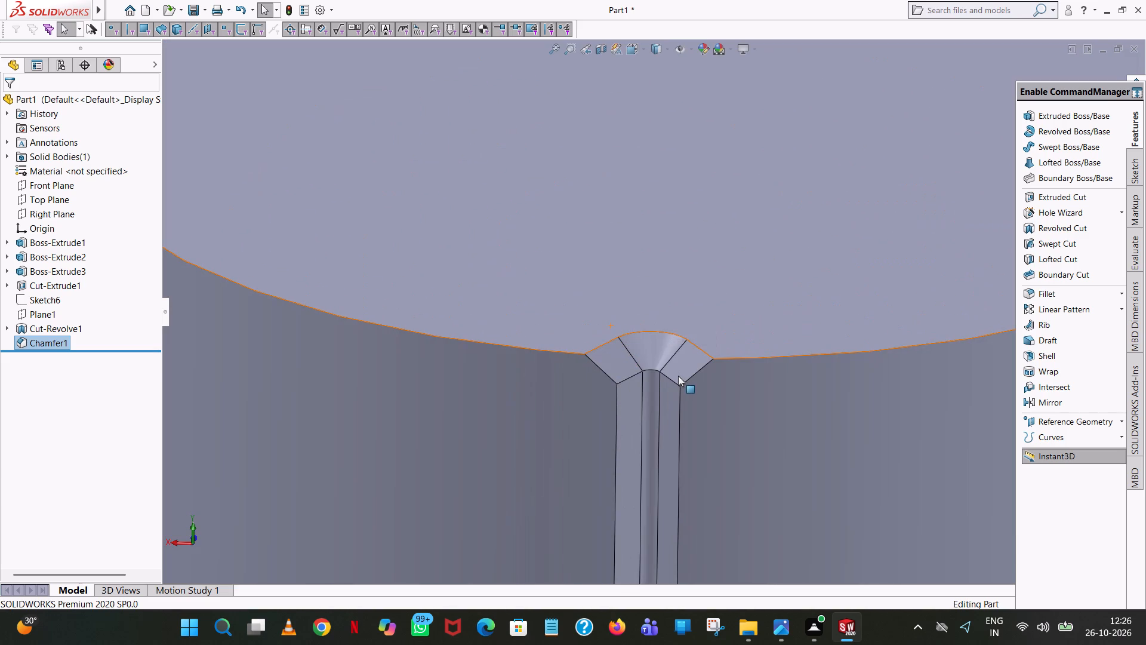
{"action": "scroll", "coordinate": [678, 376], "scroll_direction": "down", "scroll_amount": 9}
{"action": "scroll", "coordinate": [678, 376], "scroll_direction": "up", "scroll_amount": 4}
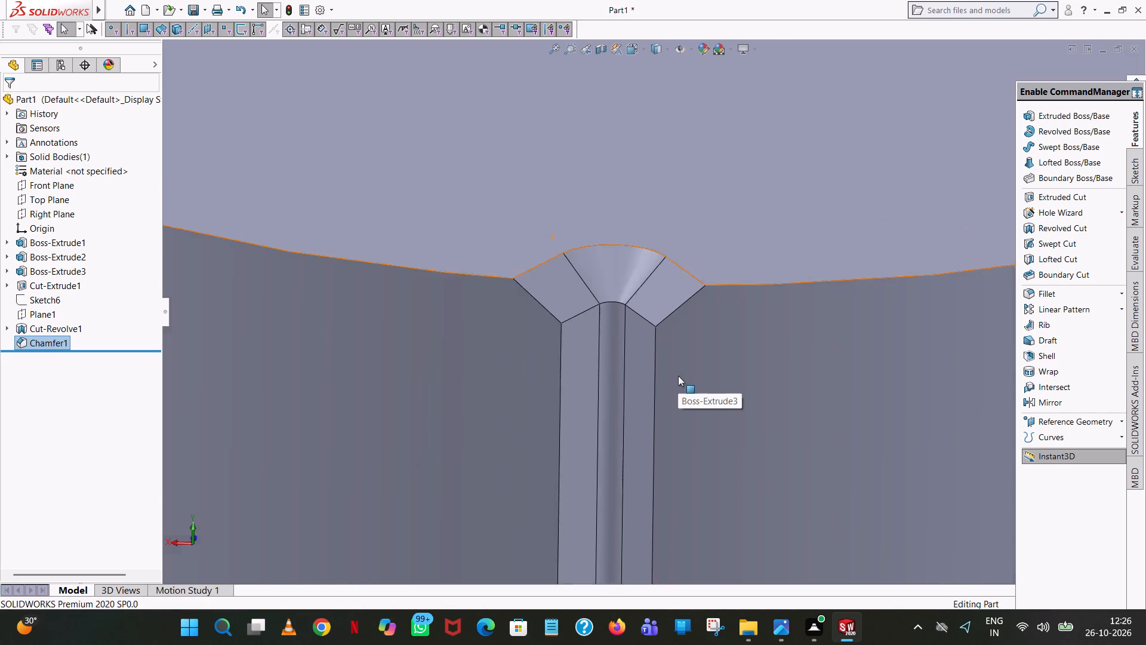
{"action": "scroll", "coordinate": [678, 376], "scroll_direction": "up", "scroll_amount": 16}
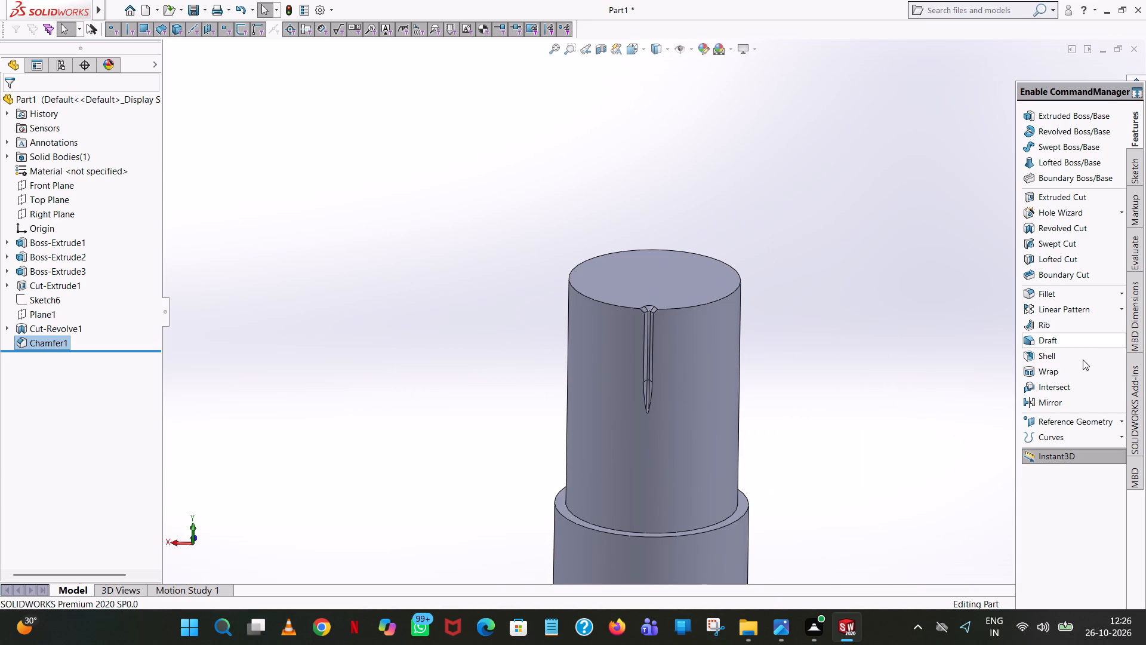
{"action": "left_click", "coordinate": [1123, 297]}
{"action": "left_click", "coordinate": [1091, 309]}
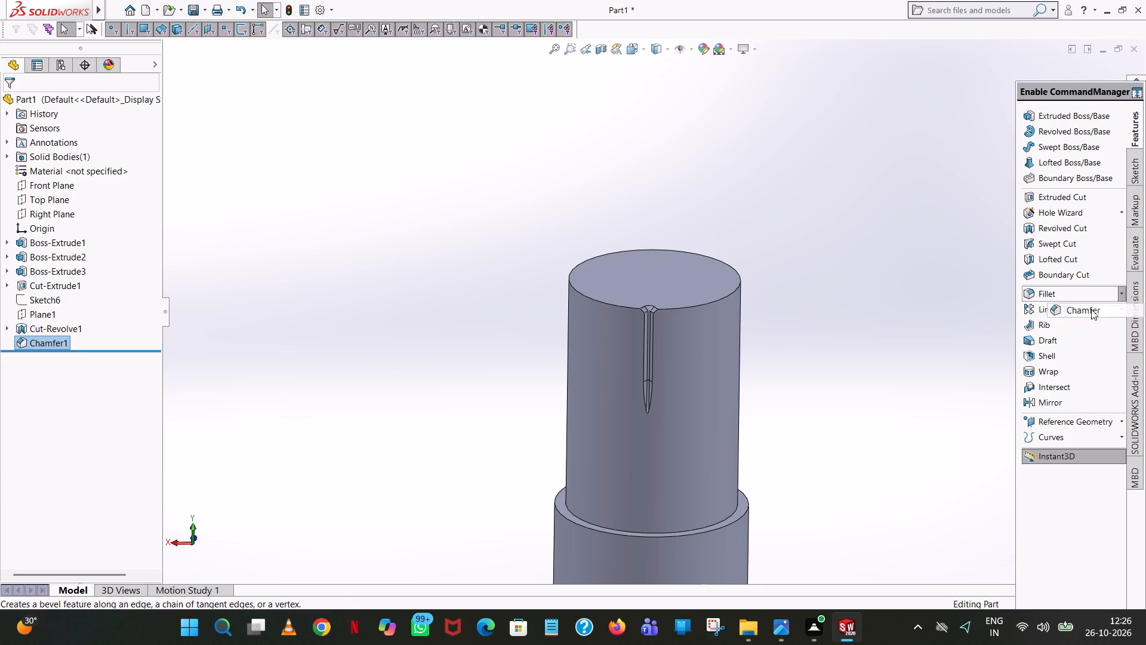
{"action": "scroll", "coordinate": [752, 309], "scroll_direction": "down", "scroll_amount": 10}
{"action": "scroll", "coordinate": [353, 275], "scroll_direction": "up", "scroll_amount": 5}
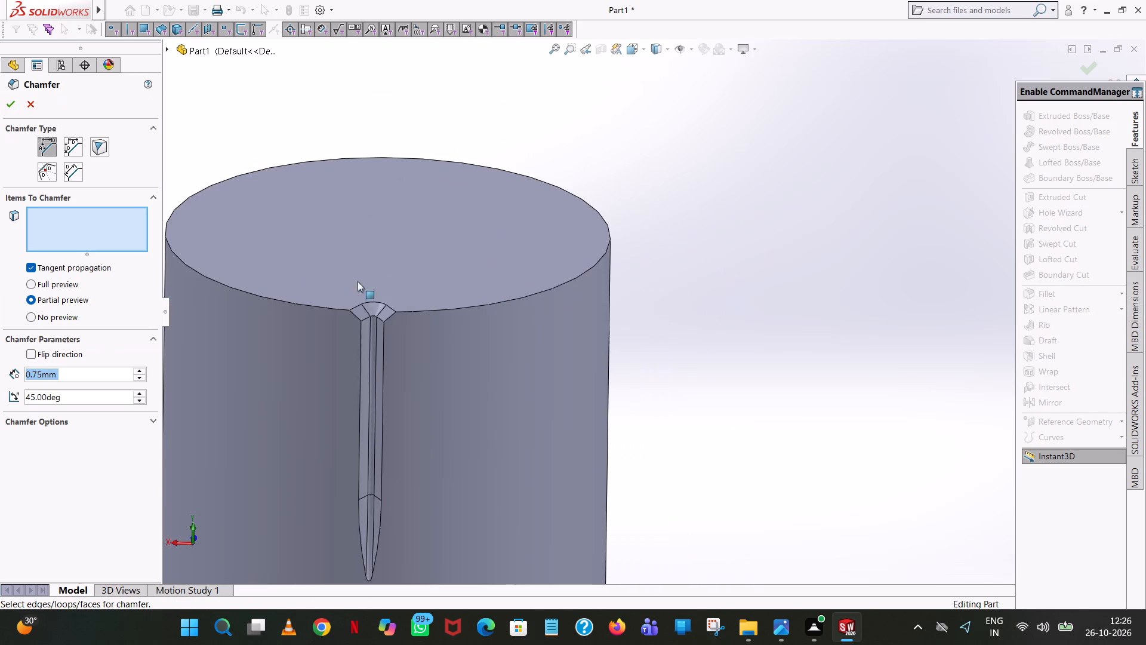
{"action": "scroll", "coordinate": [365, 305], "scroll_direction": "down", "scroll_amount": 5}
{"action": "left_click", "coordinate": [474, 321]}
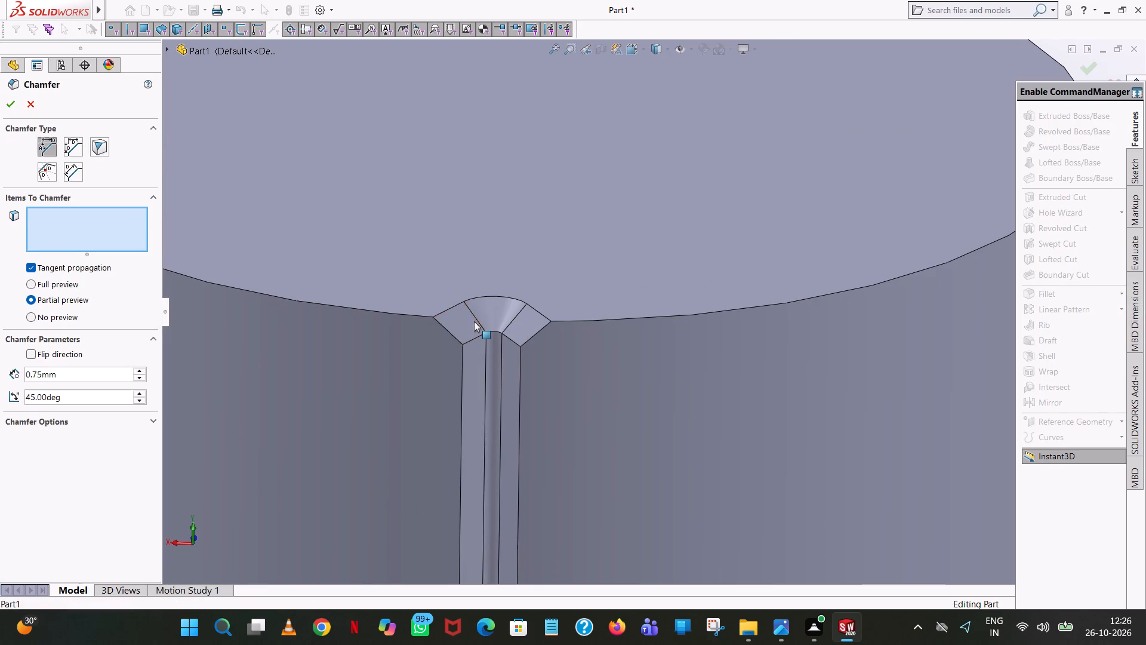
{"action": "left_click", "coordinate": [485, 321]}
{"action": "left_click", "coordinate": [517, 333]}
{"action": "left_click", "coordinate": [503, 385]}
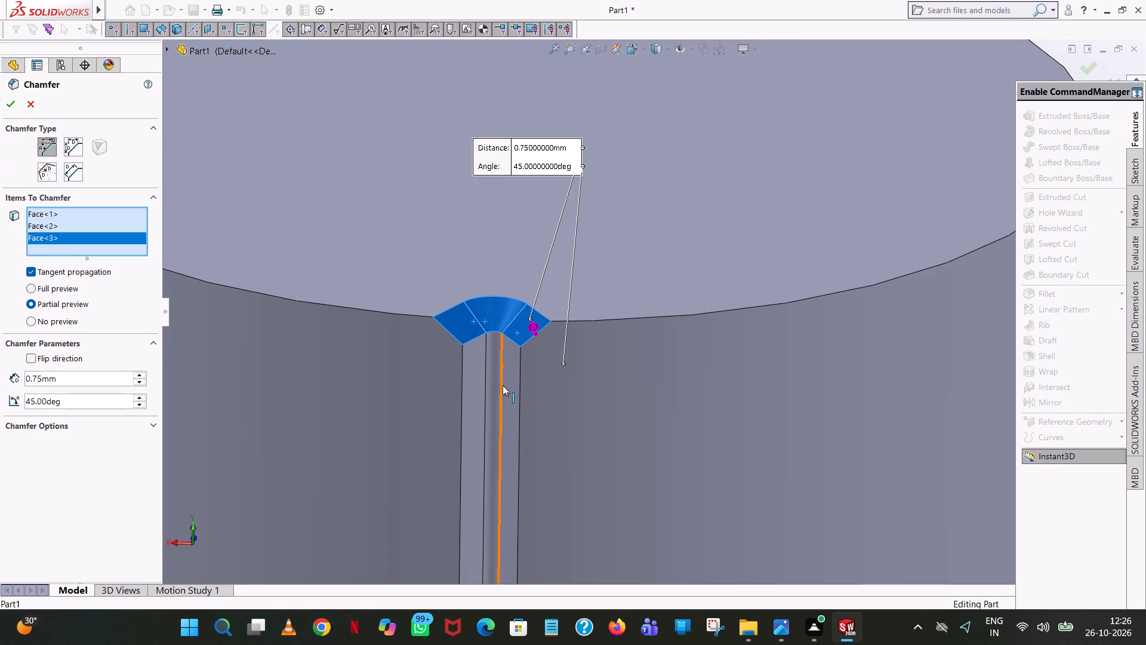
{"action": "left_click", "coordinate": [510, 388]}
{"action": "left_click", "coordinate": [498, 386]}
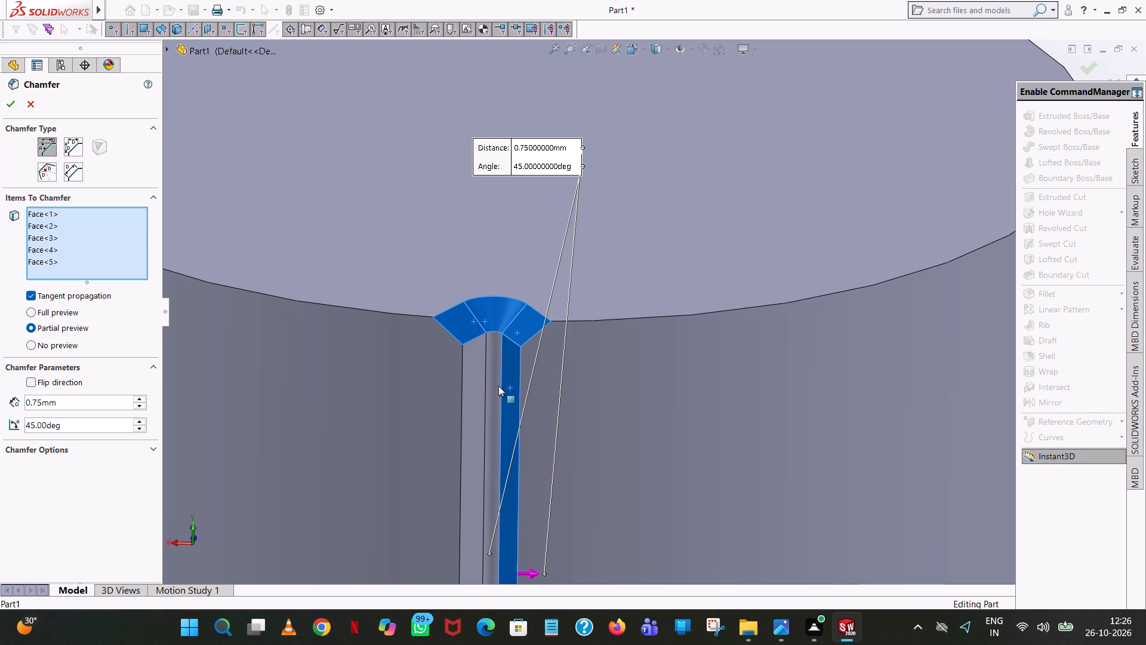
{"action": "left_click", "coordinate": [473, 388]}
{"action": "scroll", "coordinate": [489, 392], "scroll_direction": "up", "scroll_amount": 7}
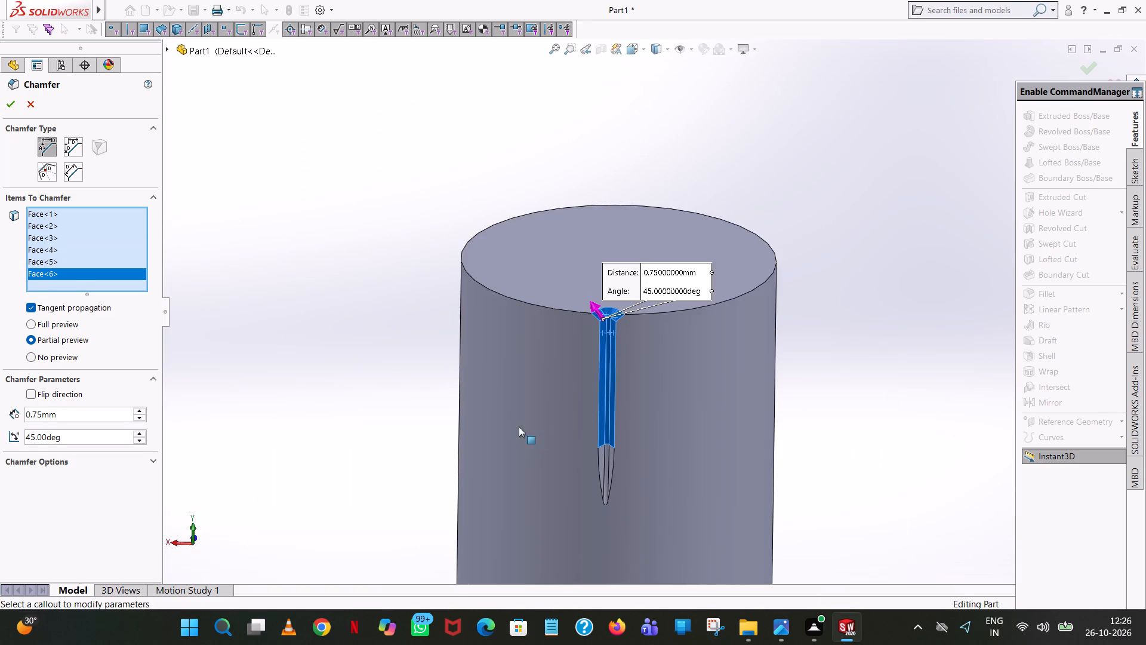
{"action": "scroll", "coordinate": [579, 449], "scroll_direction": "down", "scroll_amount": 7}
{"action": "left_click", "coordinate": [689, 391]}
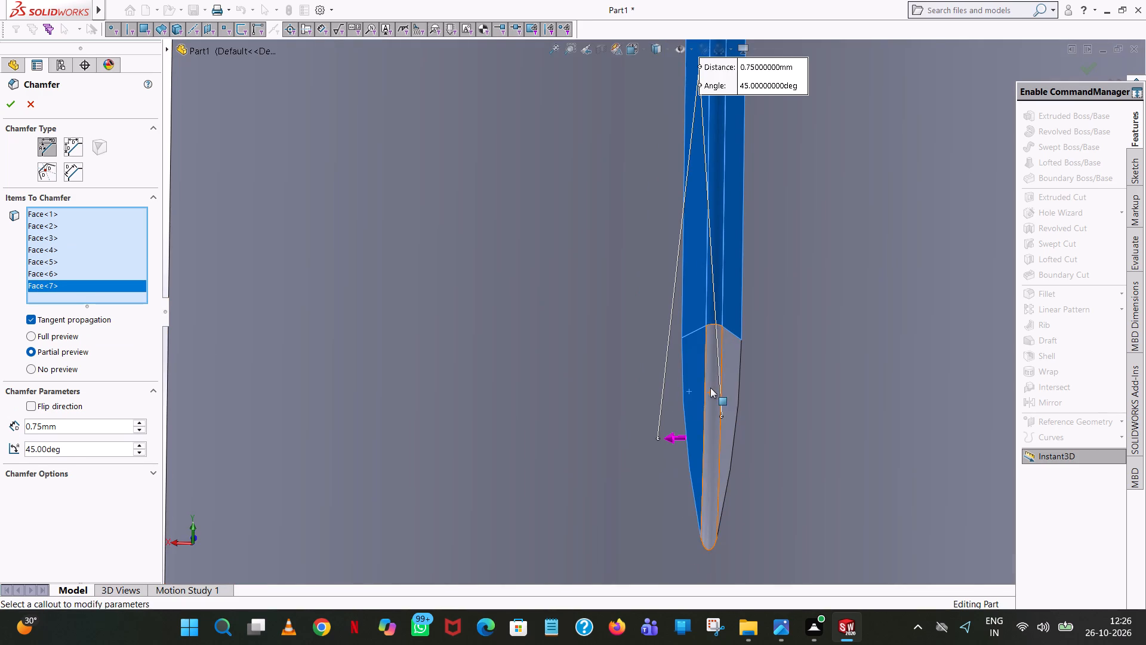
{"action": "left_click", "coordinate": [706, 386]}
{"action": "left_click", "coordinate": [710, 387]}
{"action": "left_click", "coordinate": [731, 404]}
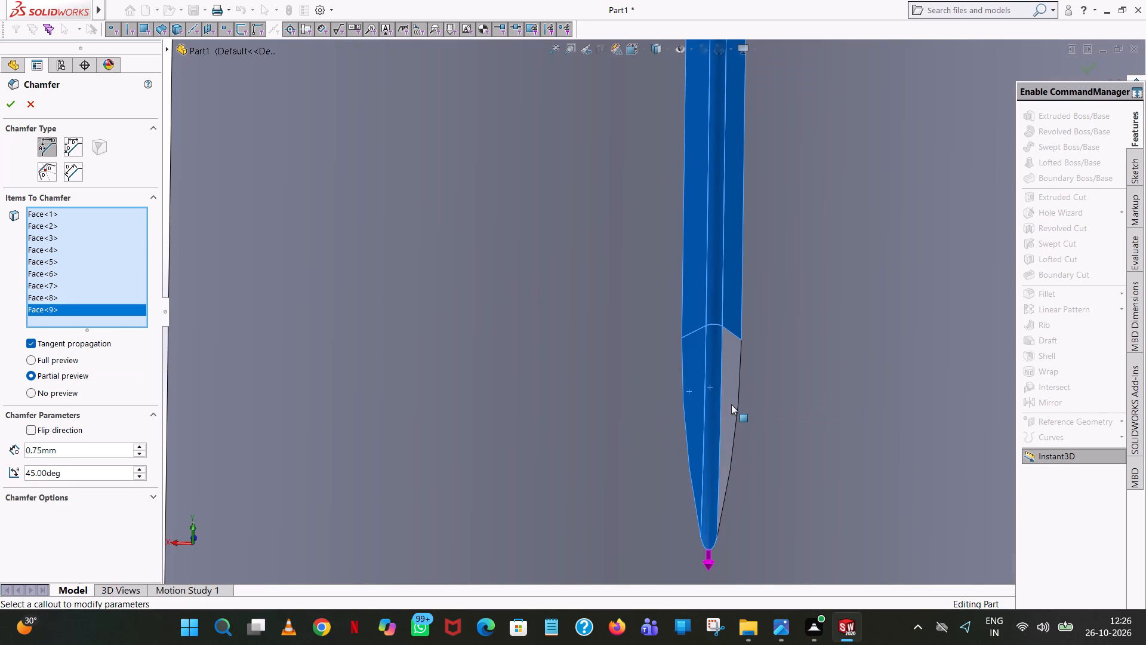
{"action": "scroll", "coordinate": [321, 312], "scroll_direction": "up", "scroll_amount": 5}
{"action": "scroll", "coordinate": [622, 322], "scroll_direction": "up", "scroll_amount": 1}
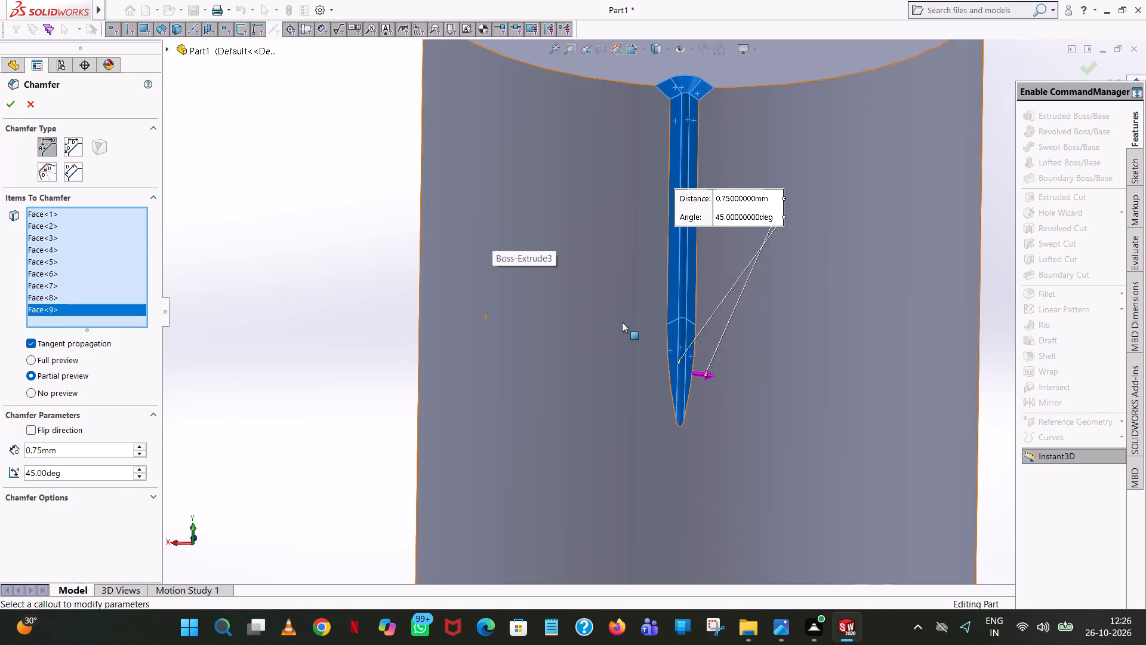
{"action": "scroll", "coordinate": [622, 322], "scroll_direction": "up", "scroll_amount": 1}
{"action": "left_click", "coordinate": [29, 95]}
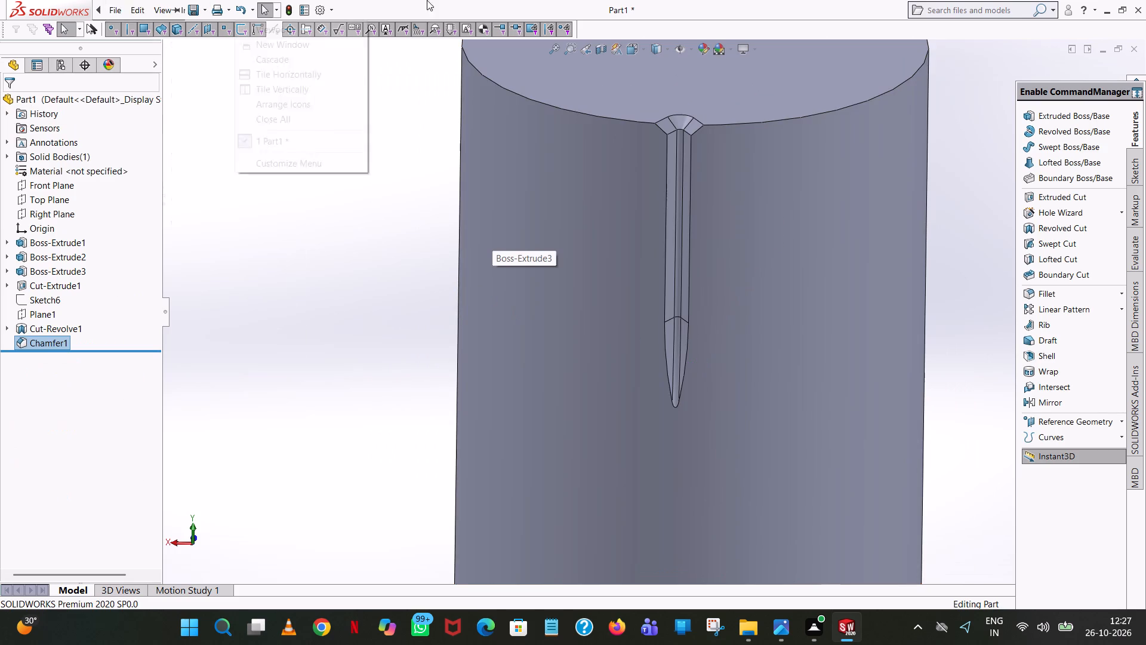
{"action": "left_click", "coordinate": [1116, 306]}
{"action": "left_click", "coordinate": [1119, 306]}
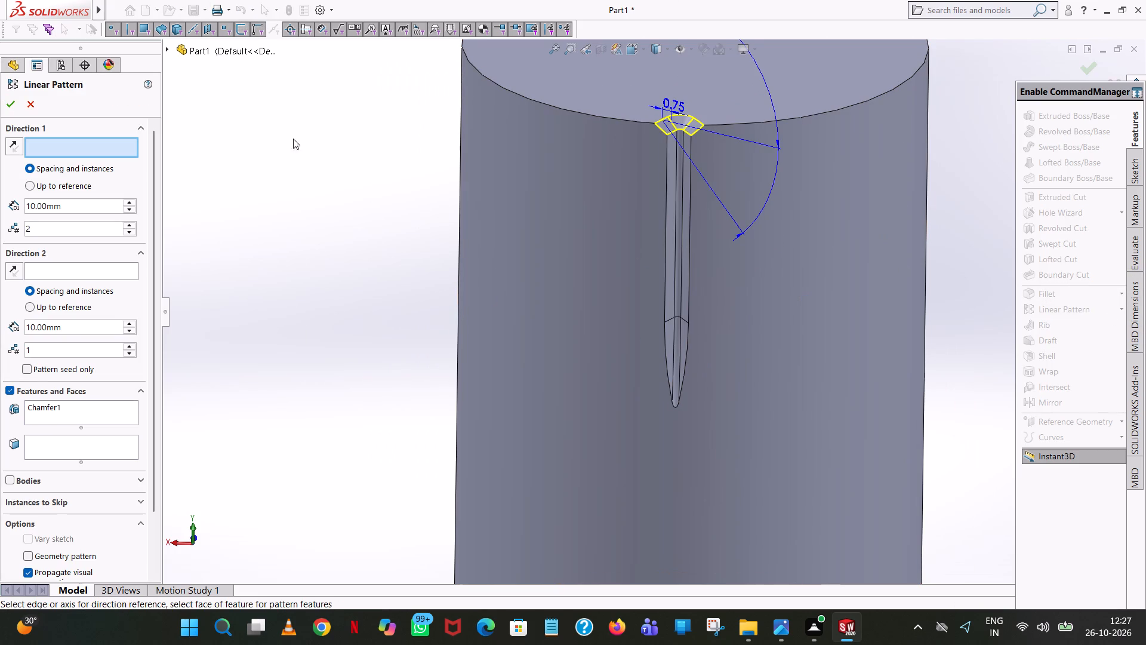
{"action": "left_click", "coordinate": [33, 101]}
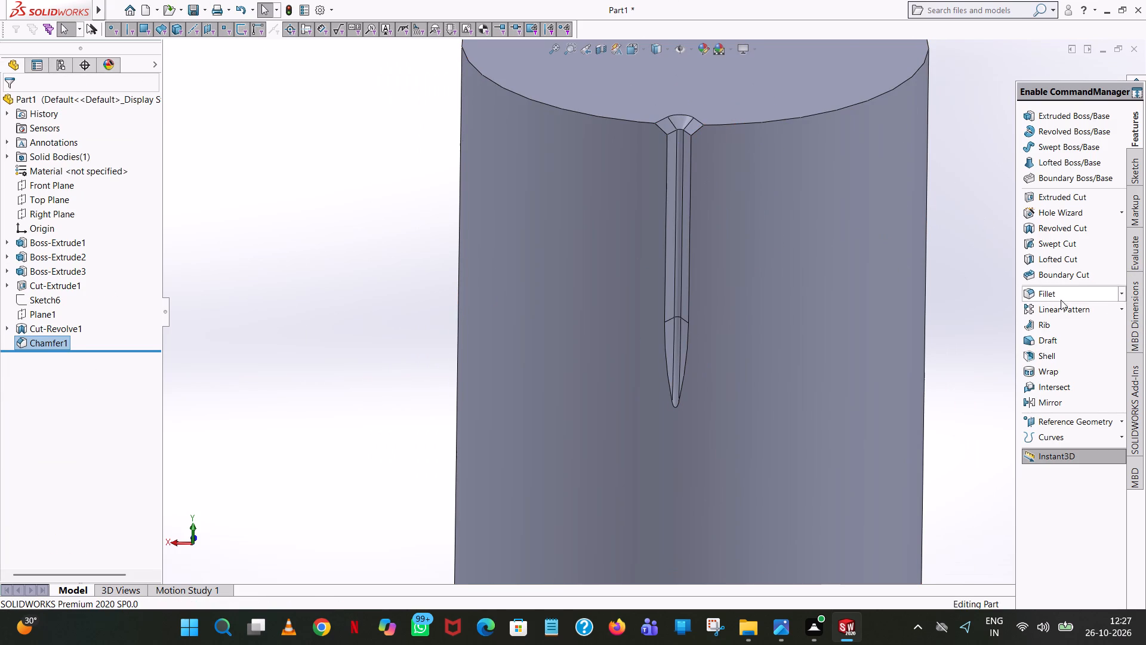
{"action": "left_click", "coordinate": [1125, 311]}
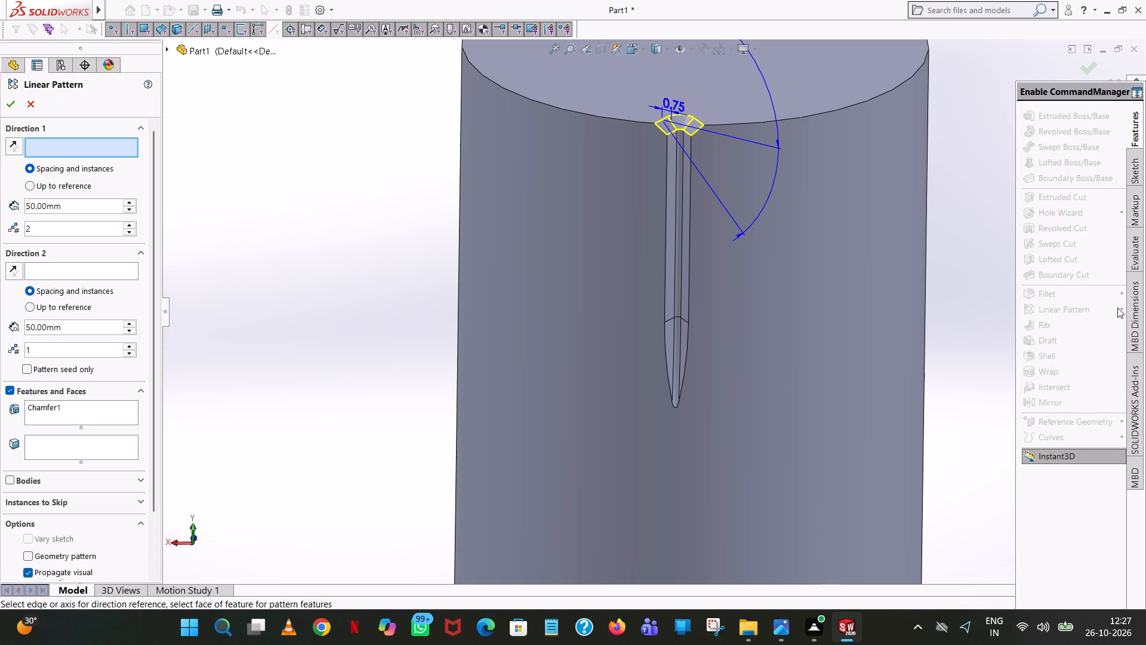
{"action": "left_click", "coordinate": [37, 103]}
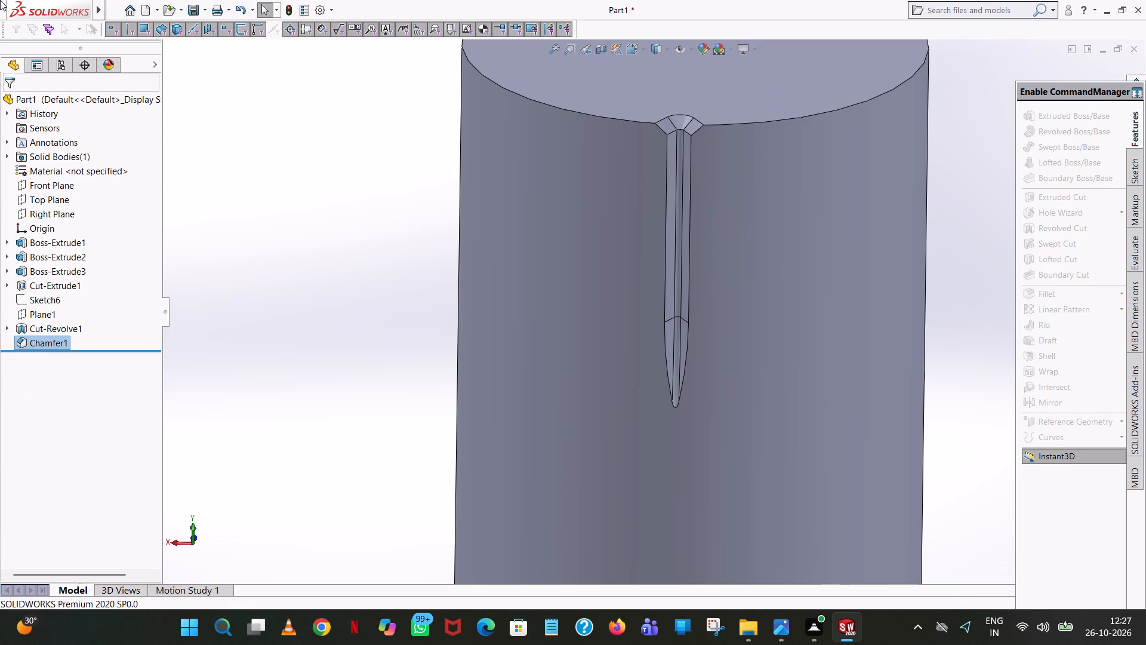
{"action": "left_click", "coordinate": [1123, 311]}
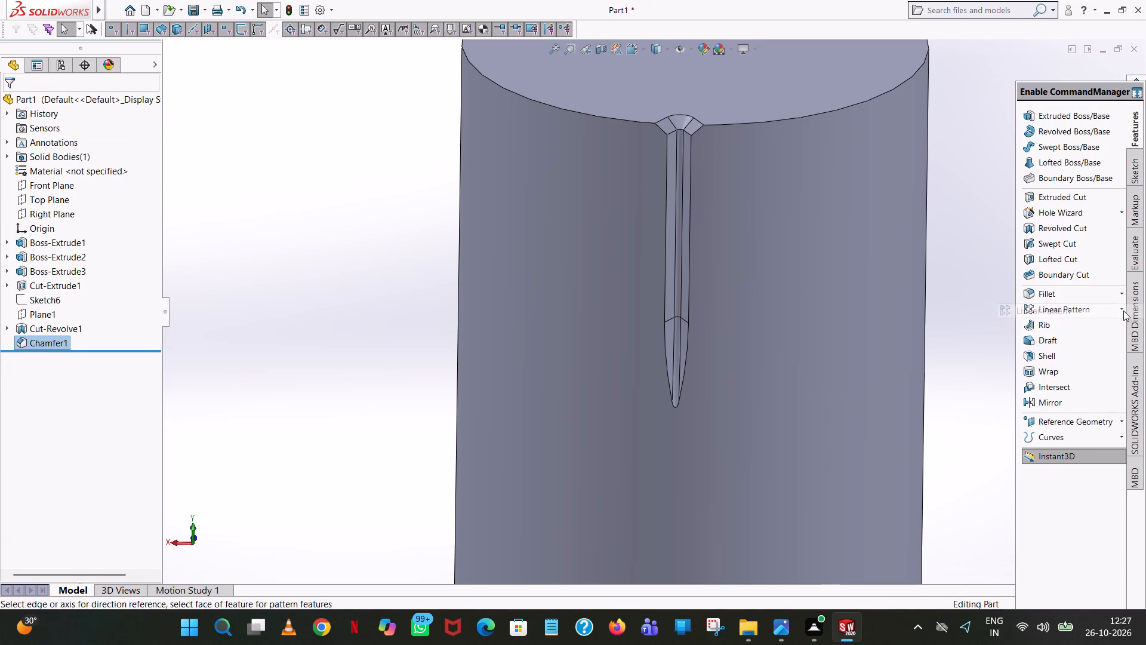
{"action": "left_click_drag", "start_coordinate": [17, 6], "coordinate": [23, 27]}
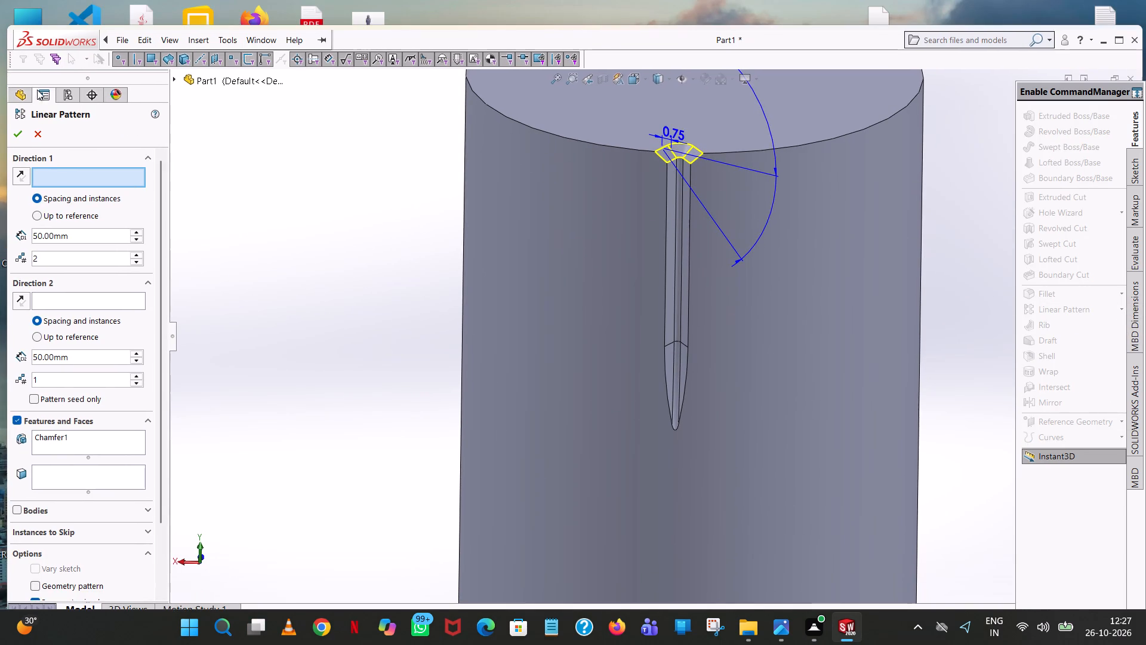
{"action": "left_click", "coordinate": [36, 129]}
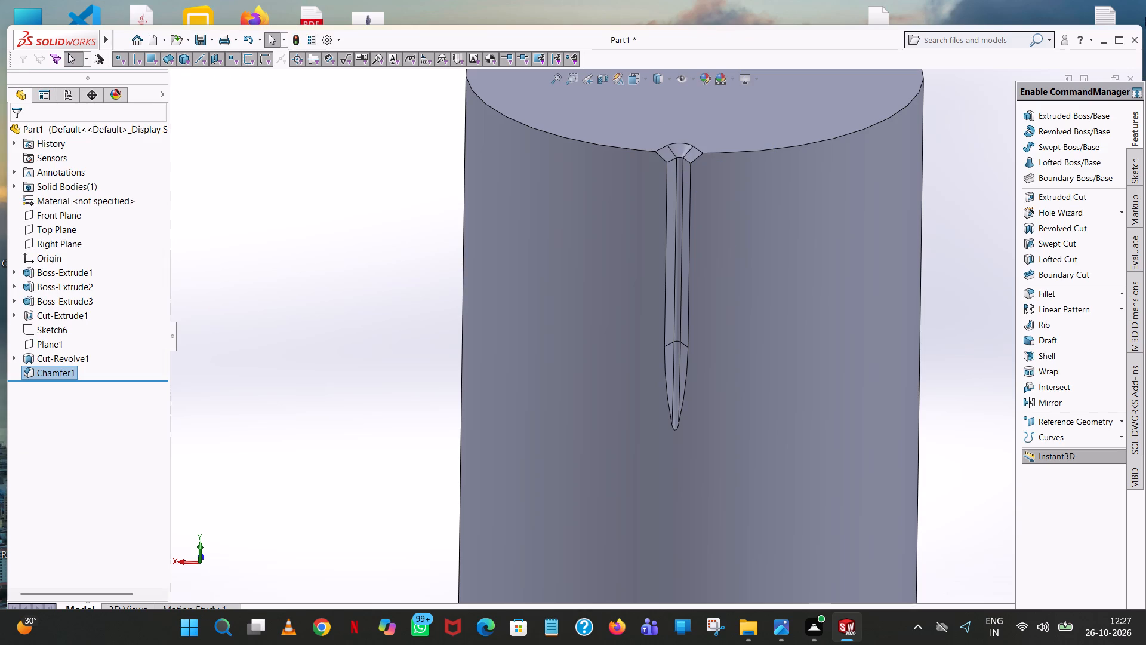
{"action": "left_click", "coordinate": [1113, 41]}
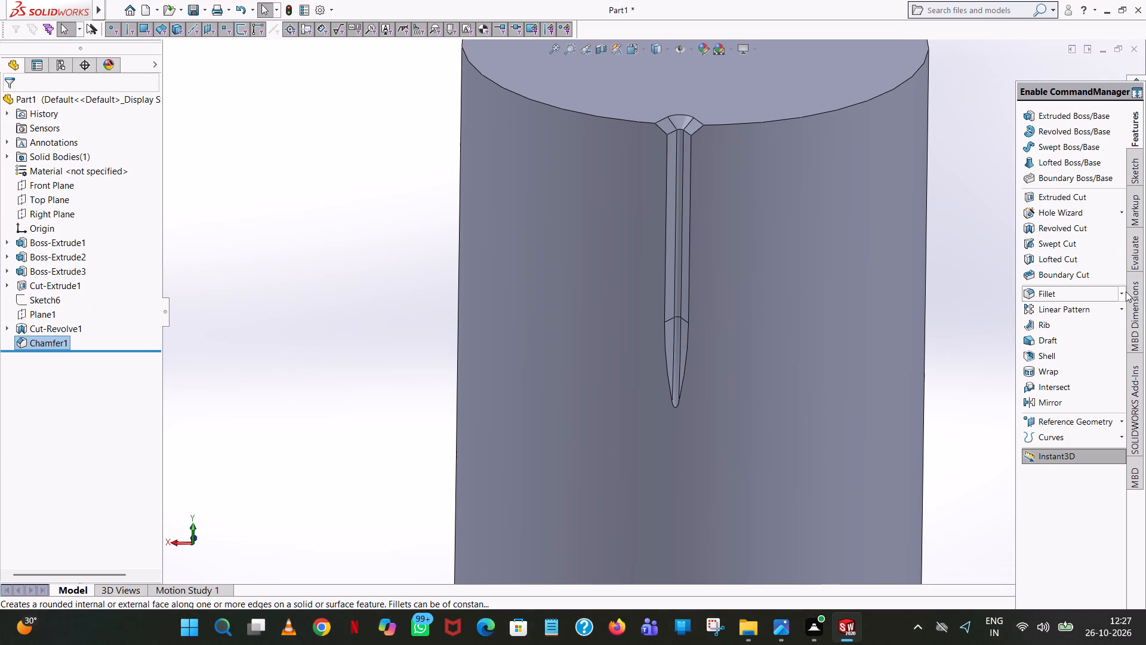
Start a circular pattern of the groove's chamfer, using the cylinder's top face as the direction reference with equal spacing over 360 degrees.
{"action": "left_click", "coordinate": [1120, 291]}
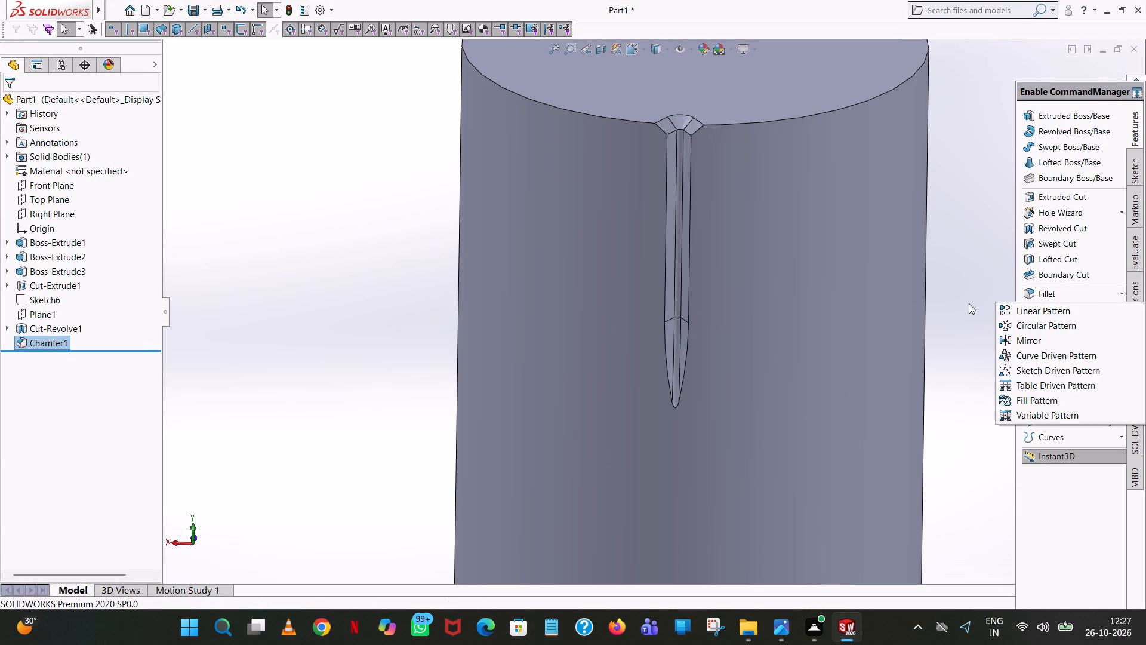
{"action": "left_click", "coordinate": [1036, 326]}
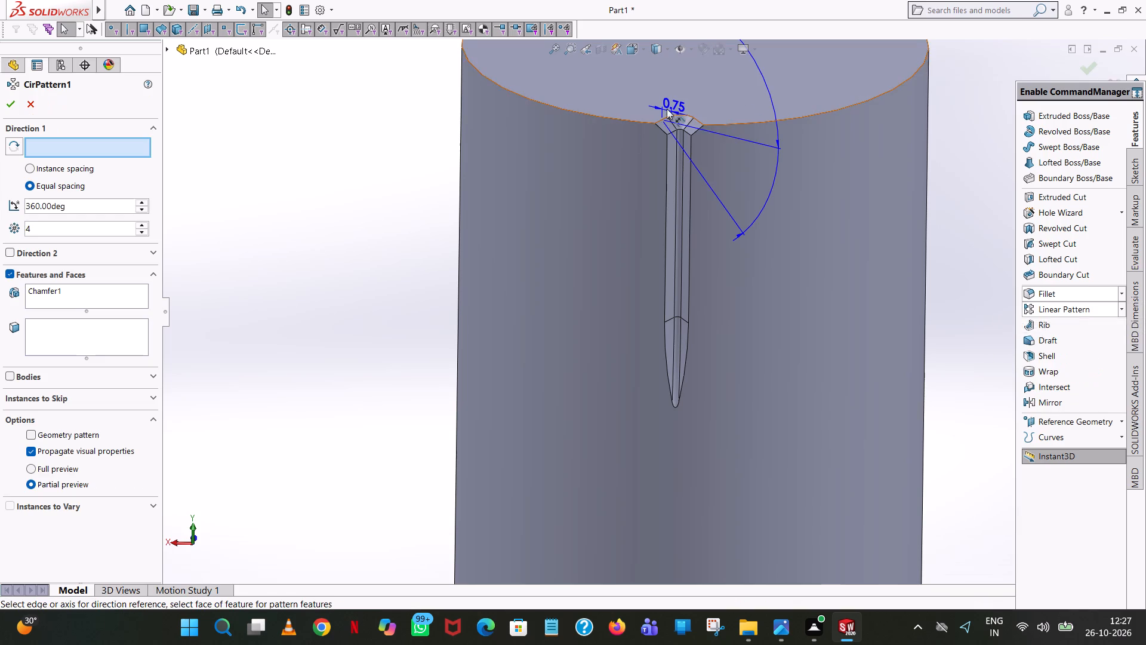
{"action": "scroll", "coordinate": [676, 156], "scroll_direction": "down", "scroll_amount": 4}
{"action": "left_click", "coordinate": [655, 134]}
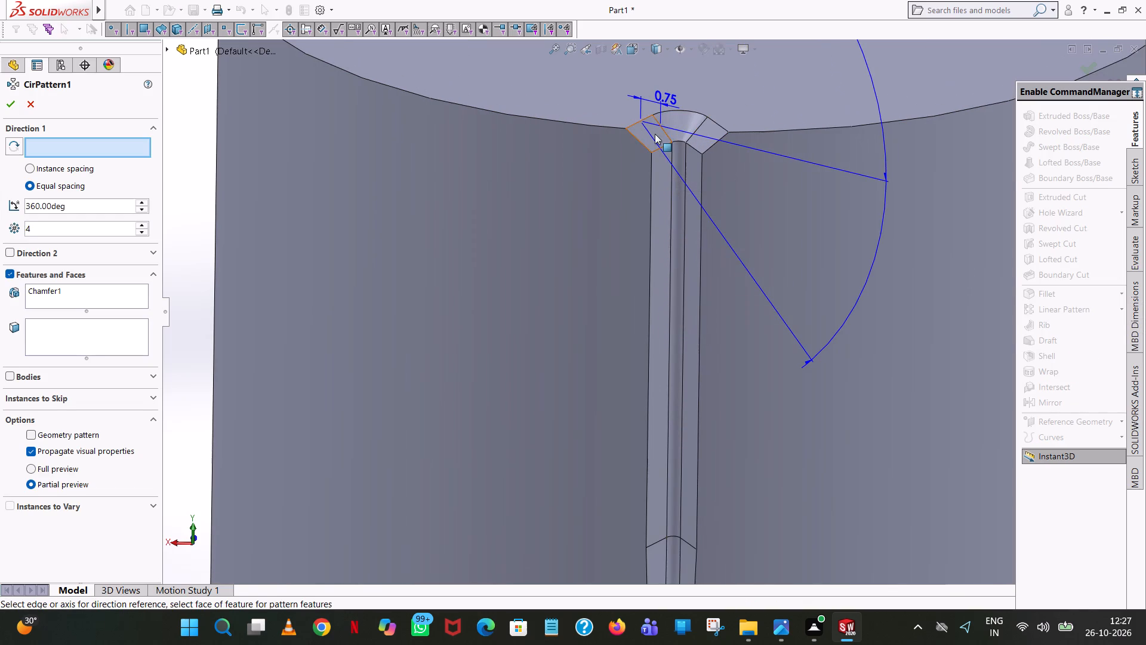
{"action": "left_click", "coordinate": [667, 219]}
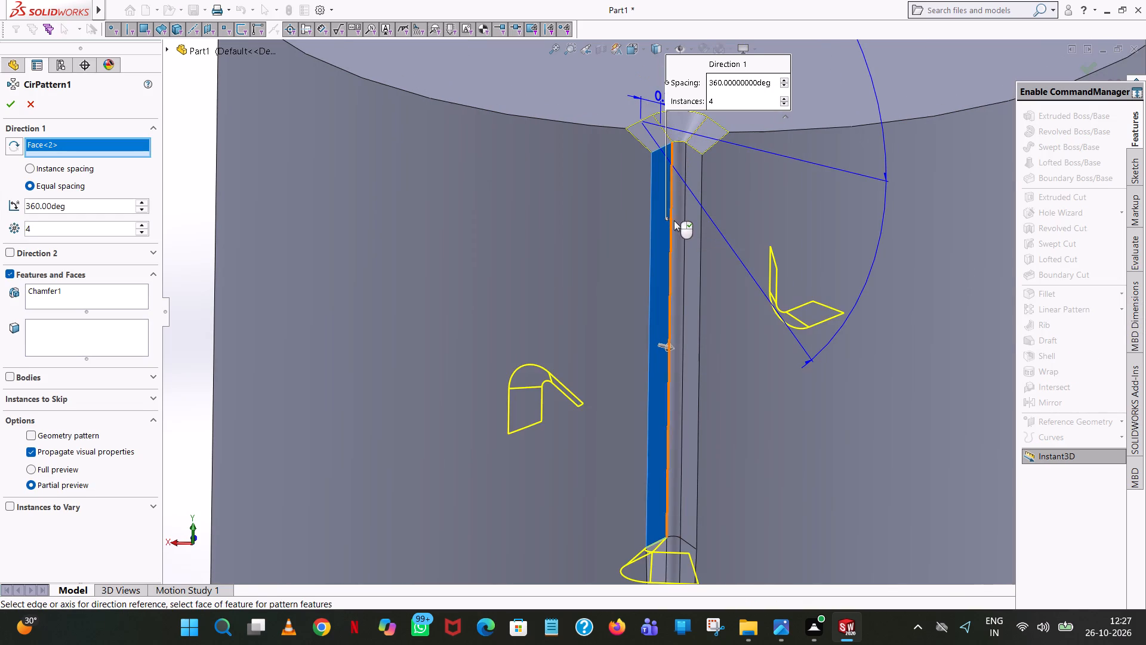
{"action": "left_click", "coordinate": [675, 220]}
{"action": "left_click", "coordinate": [691, 229]}
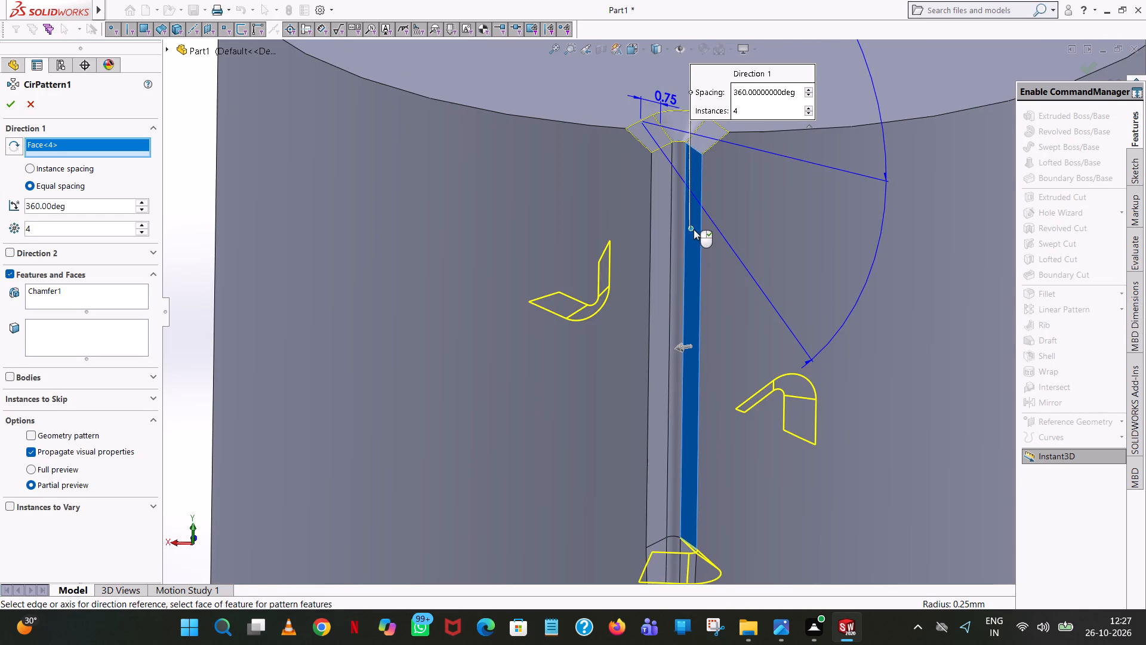
{"action": "scroll", "coordinate": [694, 229], "scroll_direction": "up", "scroll_amount": 2}
{"action": "left_click", "coordinate": [532, 171]}
{"action": "scroll", "coordinate": [532, 171], "scroll_direction": "up", "scroll_amount": 1}
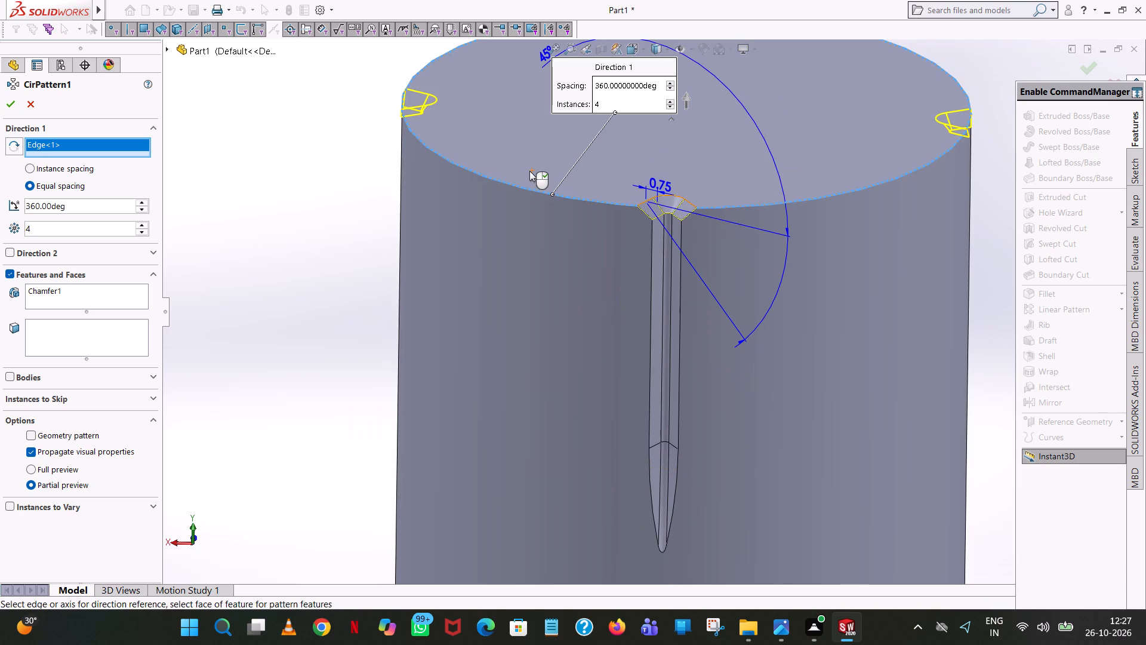
{"action": "scroll", "coordinate": [550, 157], "scroll_direction": "up", "scroll_amount": 2}
{"action": "left_click", "coordinate": [658, 323]}
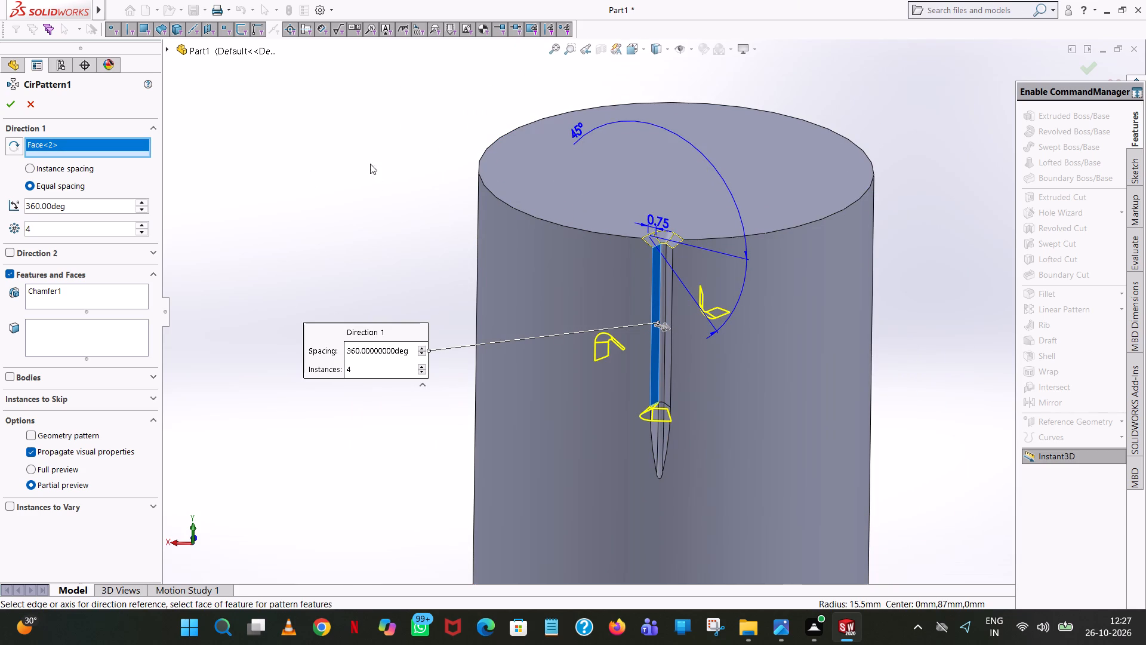
{"action": "left_click_drag", "start_coordinate": [230, 117], "coordinate": [247, 113]}
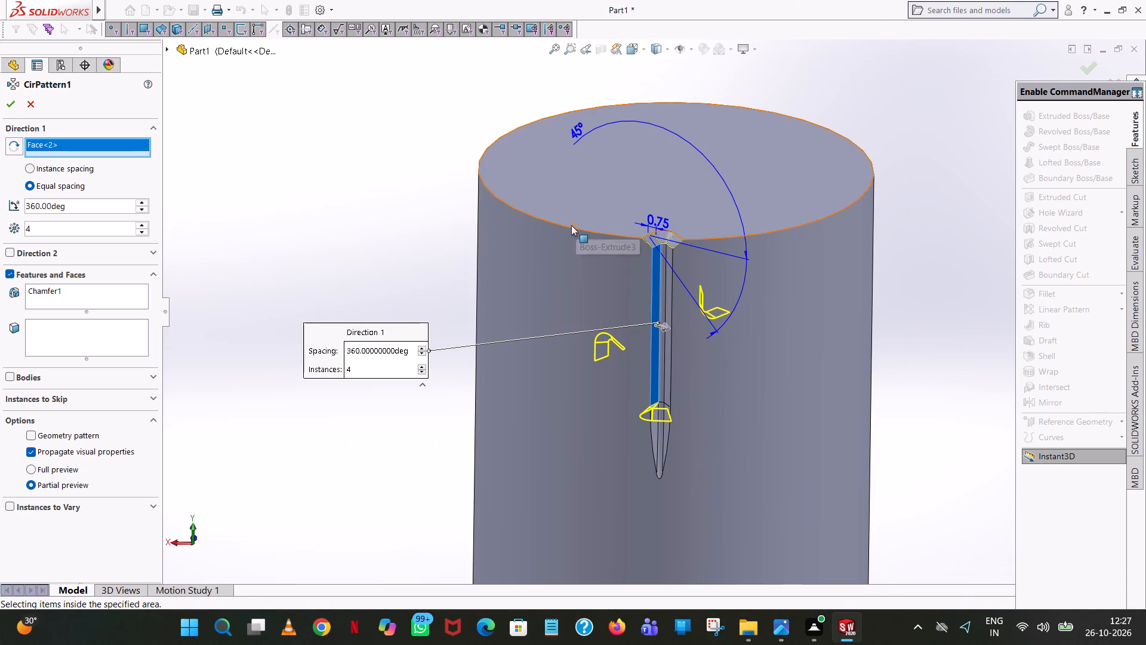
{"action": "left_click", "coordinate": [570, 225]}
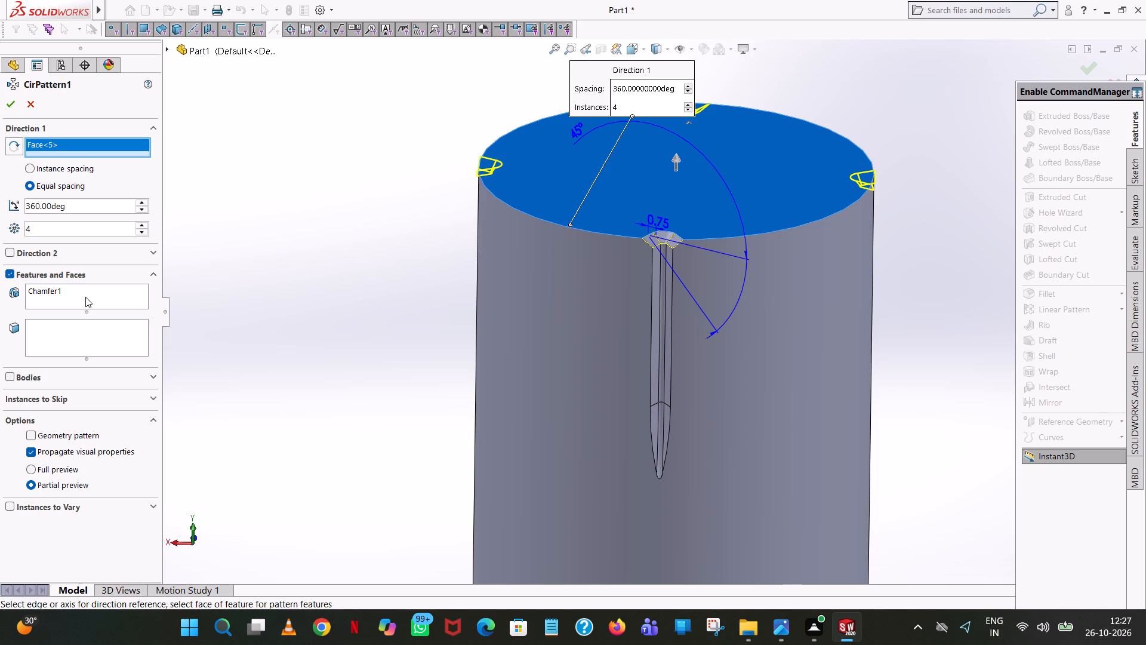
Add the V-groove's extruded cut and its revolved runout cut to the features being circularly patterned.
{"action": "left_click", "coordinate": [93, 297]}
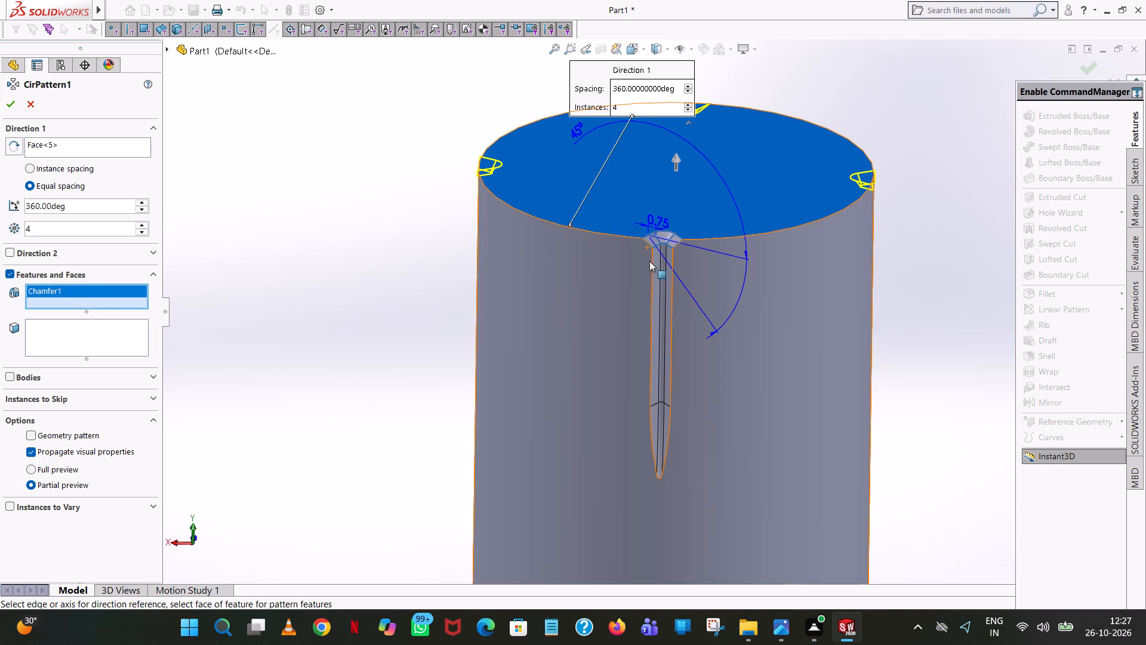
{"action": "left_click", "coordinate": [652, 288]}
{"action": "left_click", "coordinate": [655, 290]}
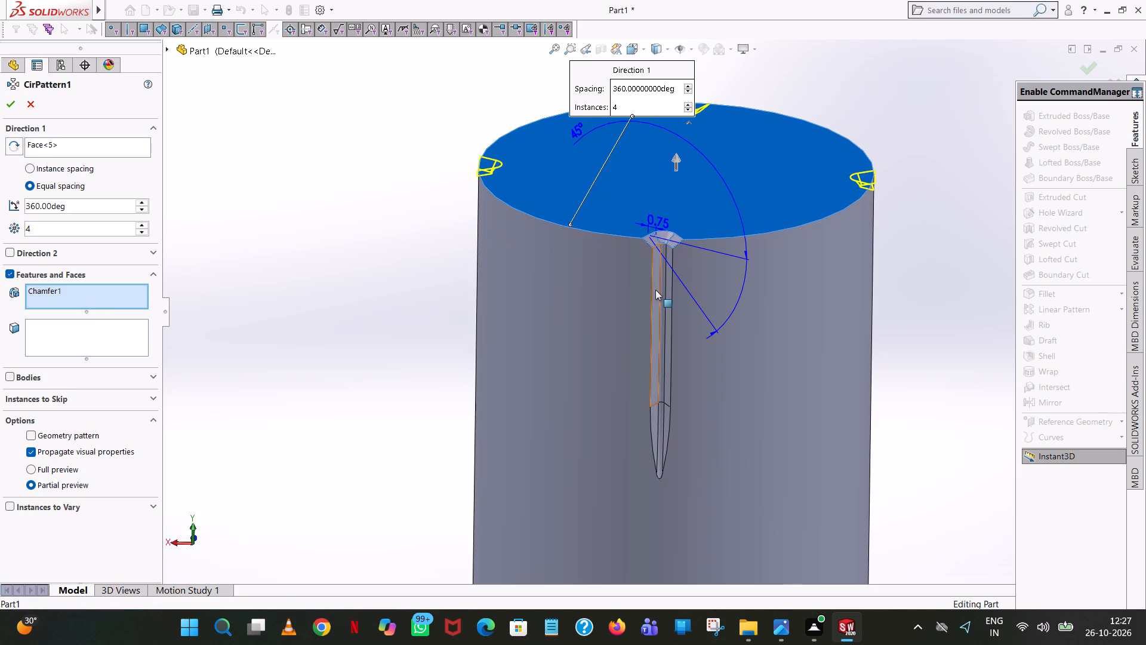
{"action": "left_click", "coordinate": [658, 430]}
{"action": "left_click", "coordinate": [665, 435]}
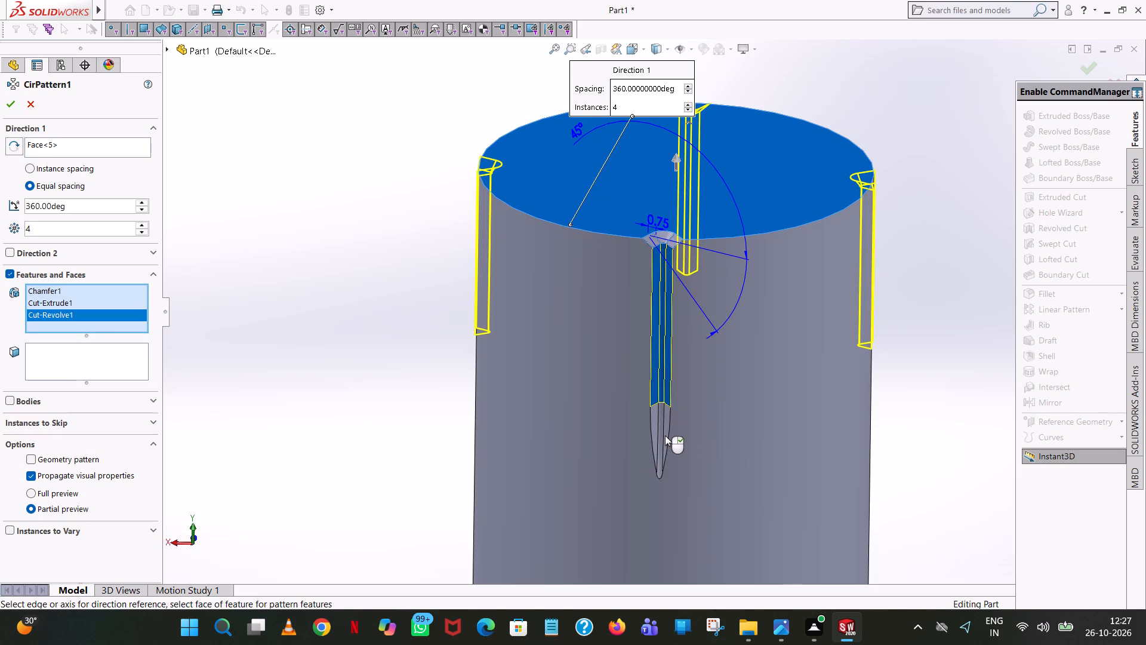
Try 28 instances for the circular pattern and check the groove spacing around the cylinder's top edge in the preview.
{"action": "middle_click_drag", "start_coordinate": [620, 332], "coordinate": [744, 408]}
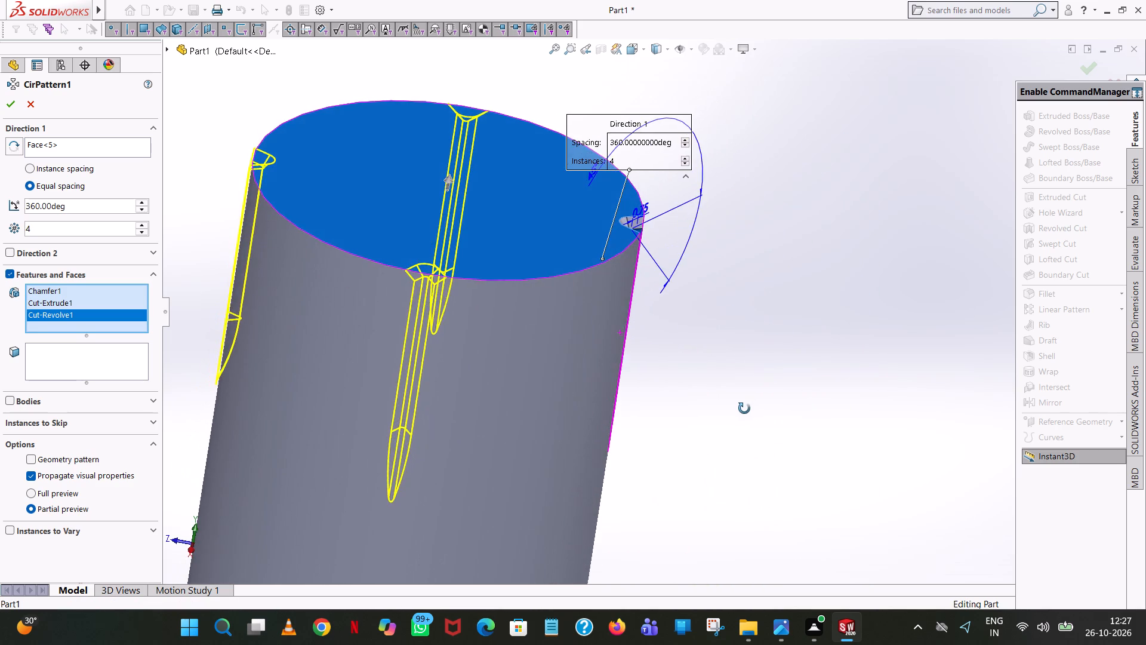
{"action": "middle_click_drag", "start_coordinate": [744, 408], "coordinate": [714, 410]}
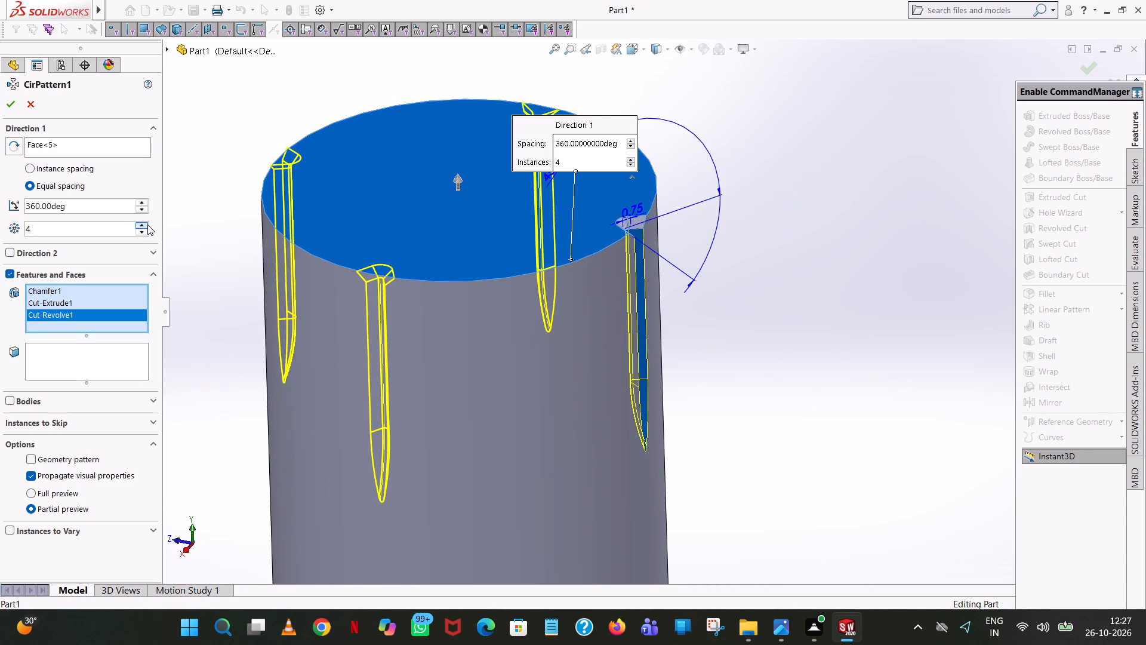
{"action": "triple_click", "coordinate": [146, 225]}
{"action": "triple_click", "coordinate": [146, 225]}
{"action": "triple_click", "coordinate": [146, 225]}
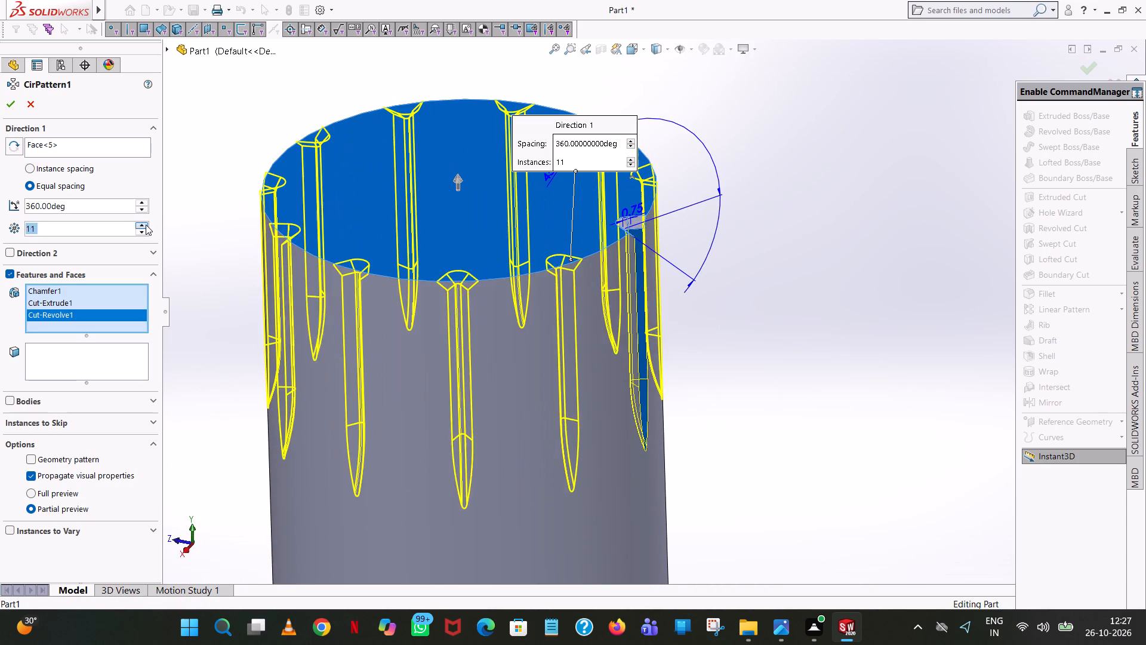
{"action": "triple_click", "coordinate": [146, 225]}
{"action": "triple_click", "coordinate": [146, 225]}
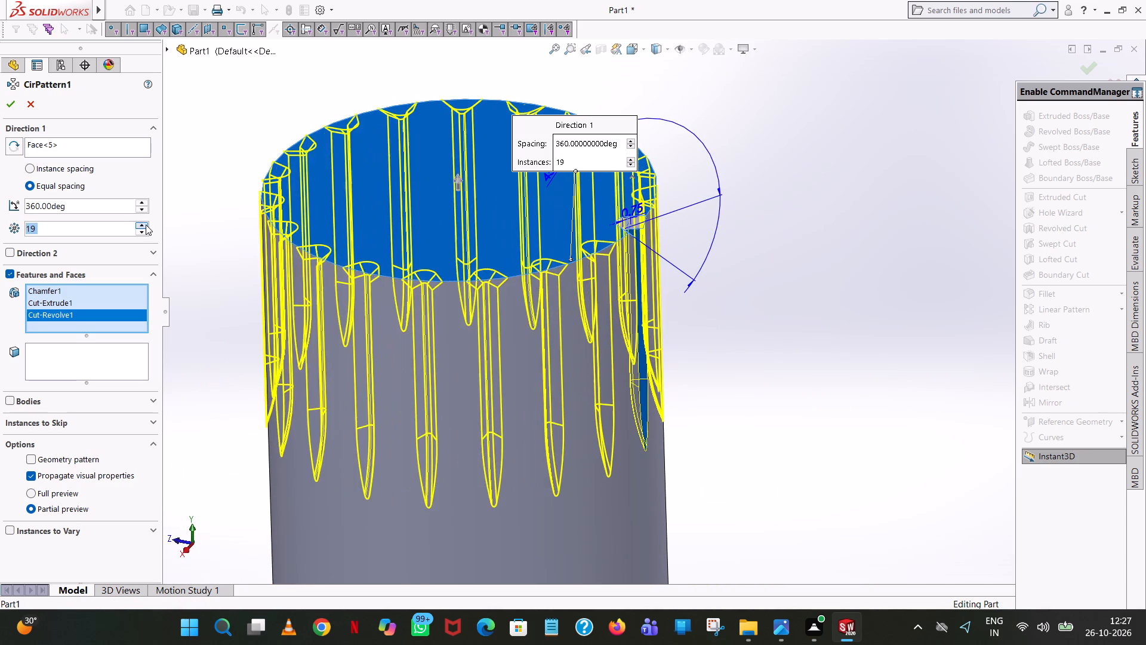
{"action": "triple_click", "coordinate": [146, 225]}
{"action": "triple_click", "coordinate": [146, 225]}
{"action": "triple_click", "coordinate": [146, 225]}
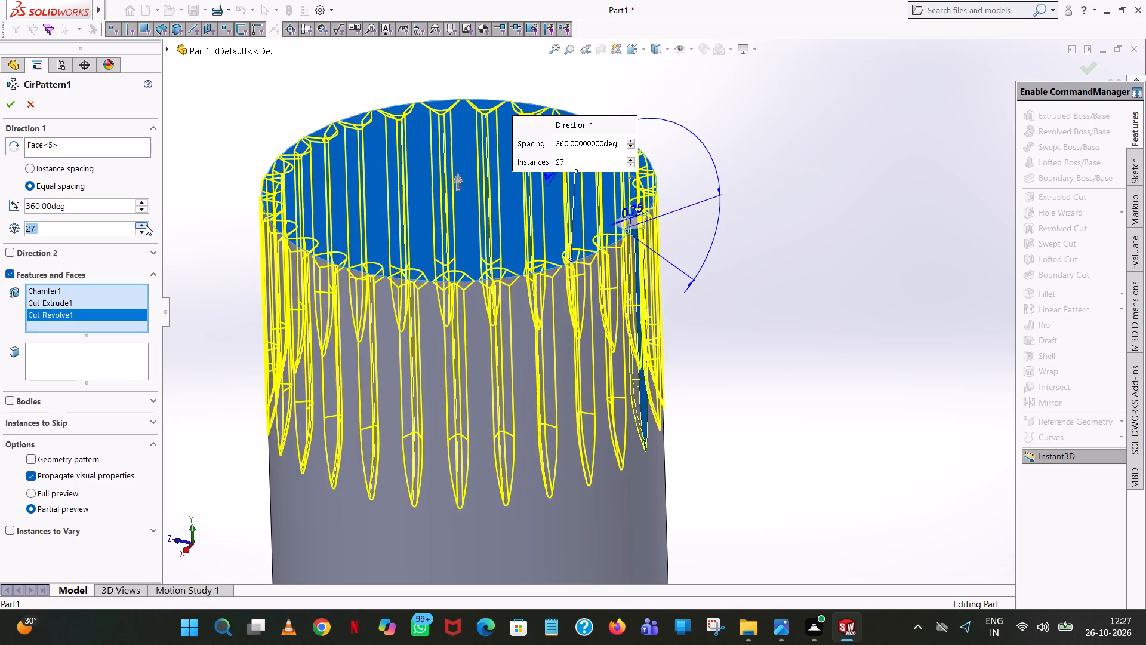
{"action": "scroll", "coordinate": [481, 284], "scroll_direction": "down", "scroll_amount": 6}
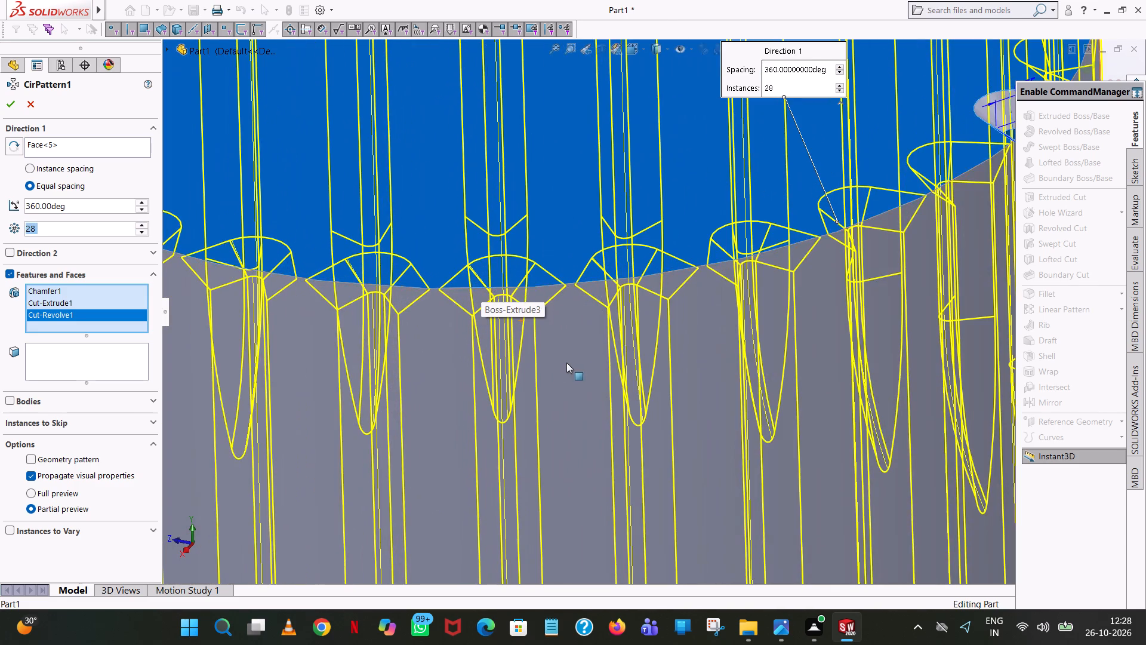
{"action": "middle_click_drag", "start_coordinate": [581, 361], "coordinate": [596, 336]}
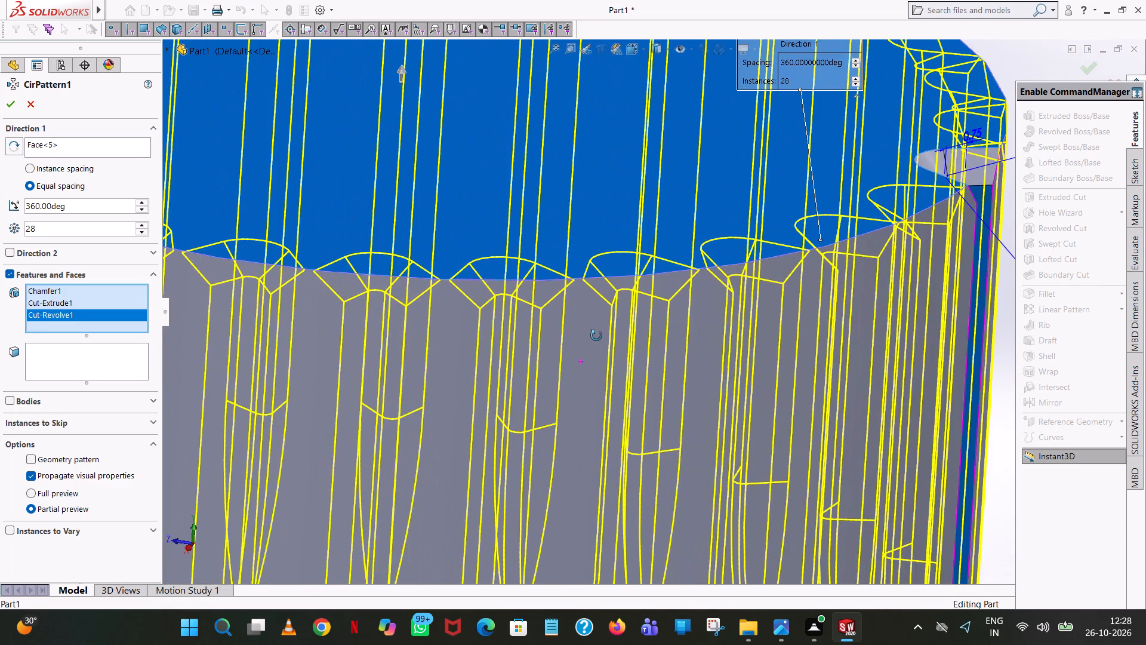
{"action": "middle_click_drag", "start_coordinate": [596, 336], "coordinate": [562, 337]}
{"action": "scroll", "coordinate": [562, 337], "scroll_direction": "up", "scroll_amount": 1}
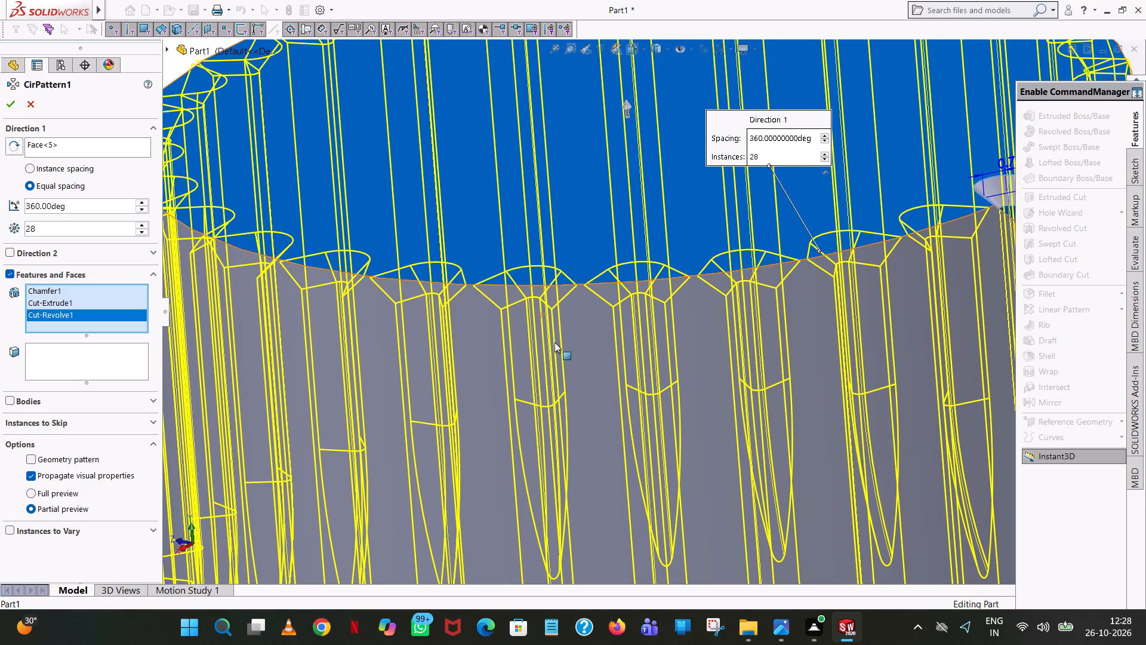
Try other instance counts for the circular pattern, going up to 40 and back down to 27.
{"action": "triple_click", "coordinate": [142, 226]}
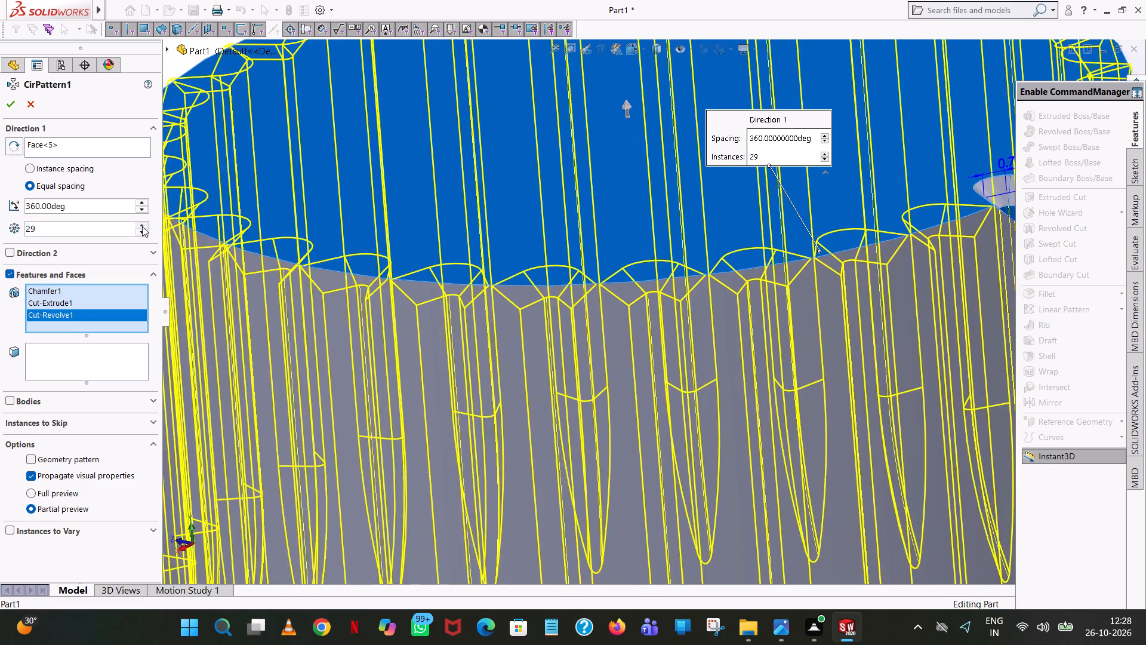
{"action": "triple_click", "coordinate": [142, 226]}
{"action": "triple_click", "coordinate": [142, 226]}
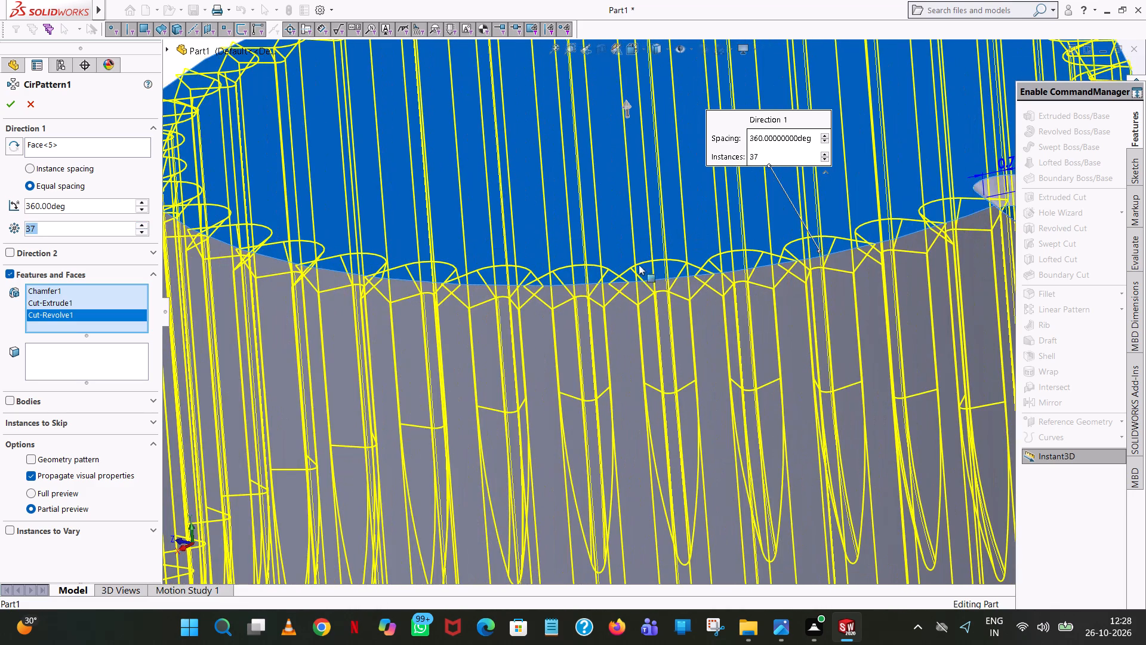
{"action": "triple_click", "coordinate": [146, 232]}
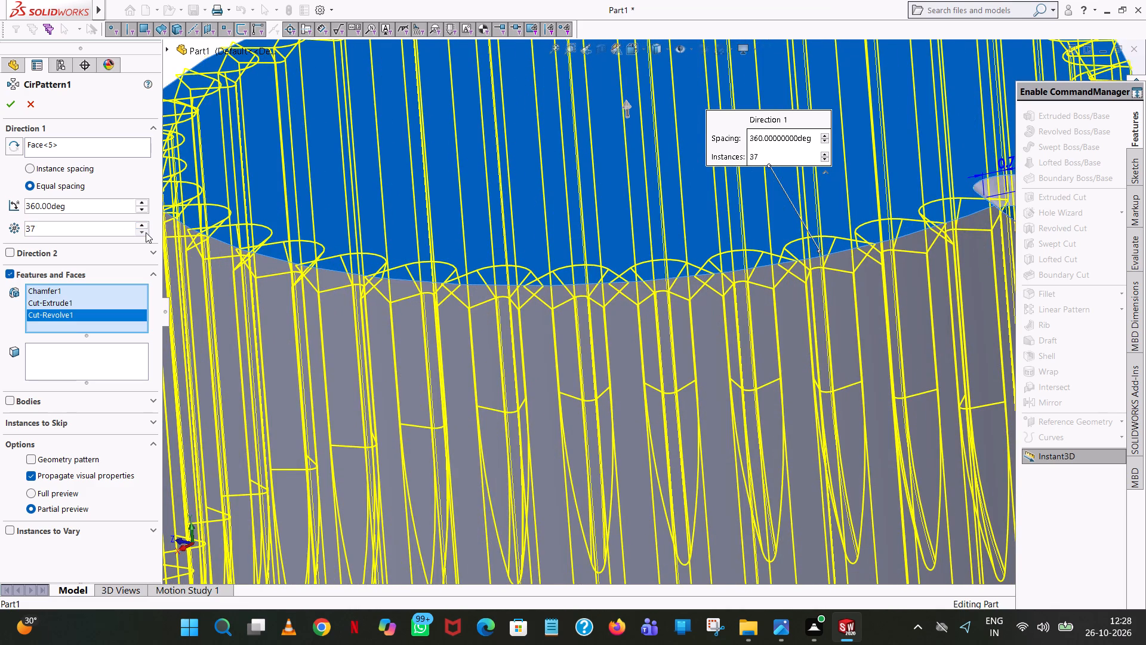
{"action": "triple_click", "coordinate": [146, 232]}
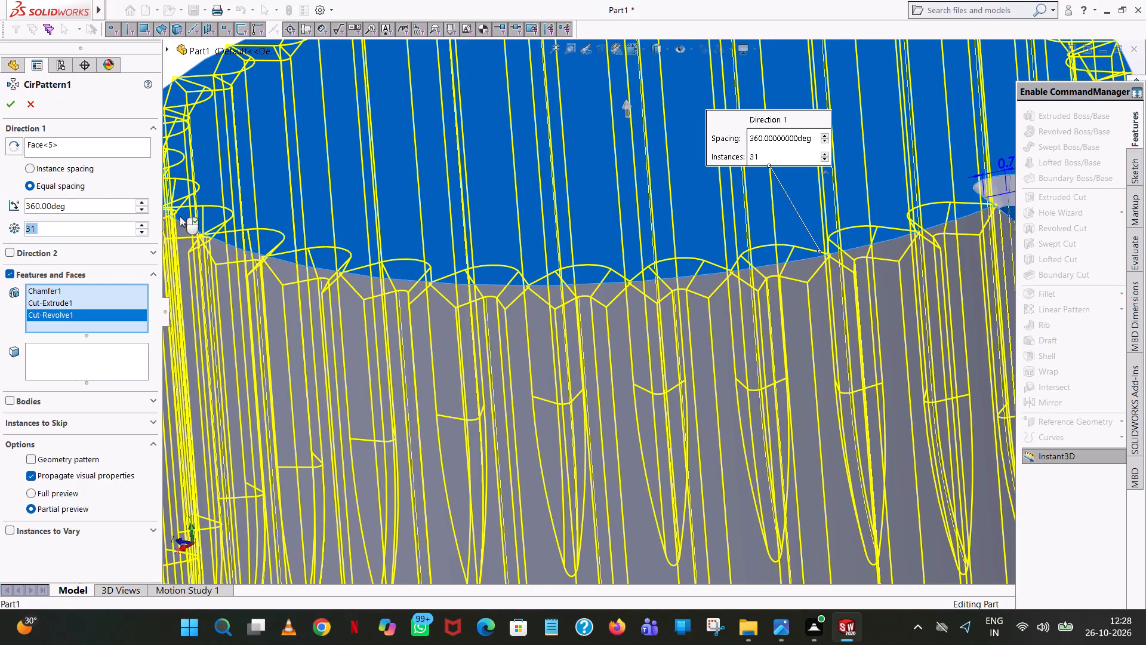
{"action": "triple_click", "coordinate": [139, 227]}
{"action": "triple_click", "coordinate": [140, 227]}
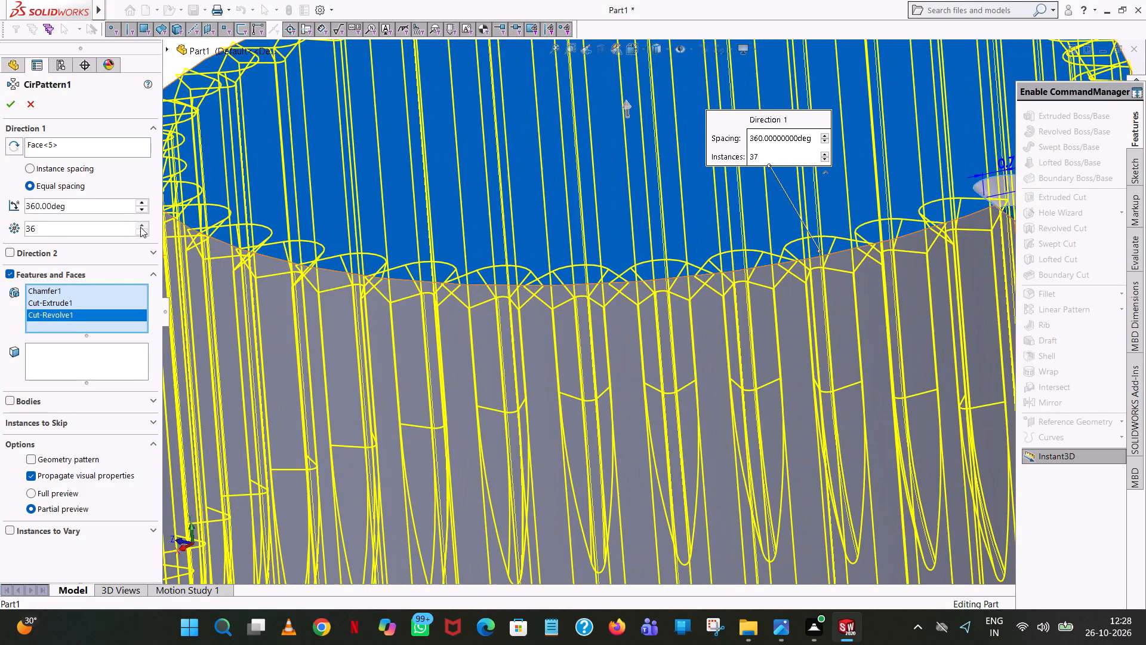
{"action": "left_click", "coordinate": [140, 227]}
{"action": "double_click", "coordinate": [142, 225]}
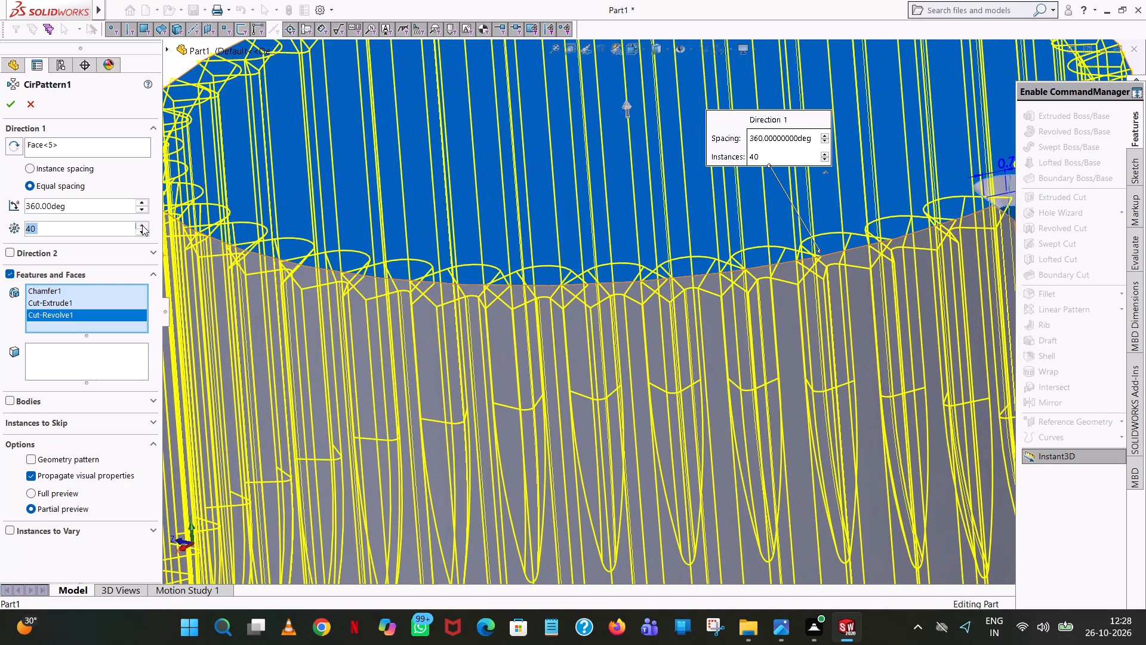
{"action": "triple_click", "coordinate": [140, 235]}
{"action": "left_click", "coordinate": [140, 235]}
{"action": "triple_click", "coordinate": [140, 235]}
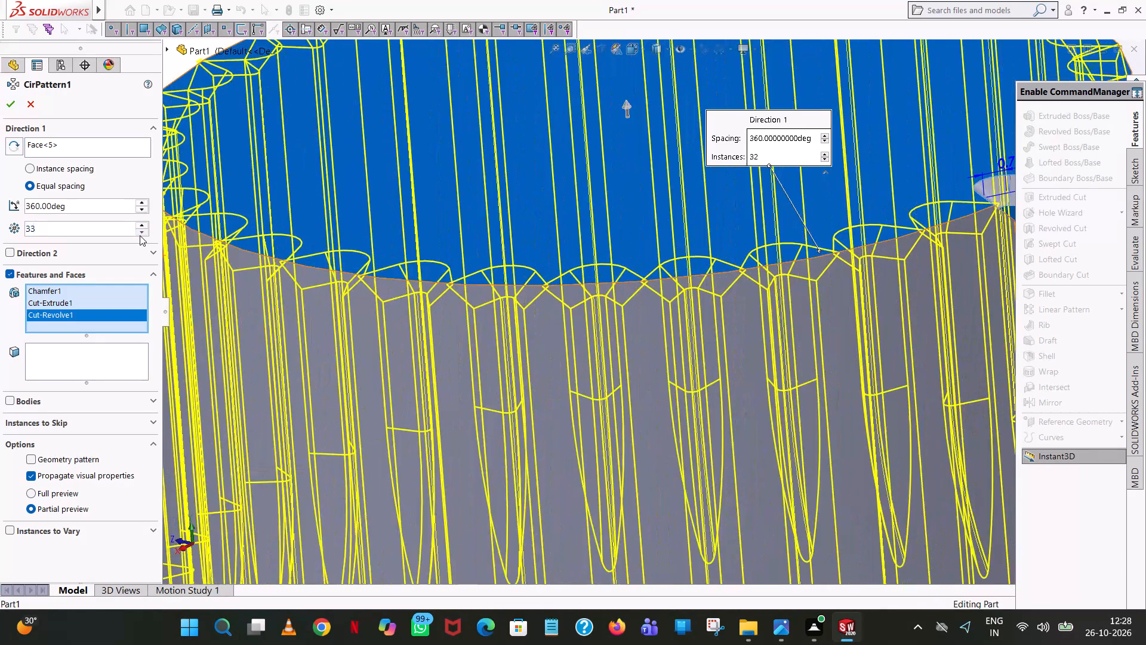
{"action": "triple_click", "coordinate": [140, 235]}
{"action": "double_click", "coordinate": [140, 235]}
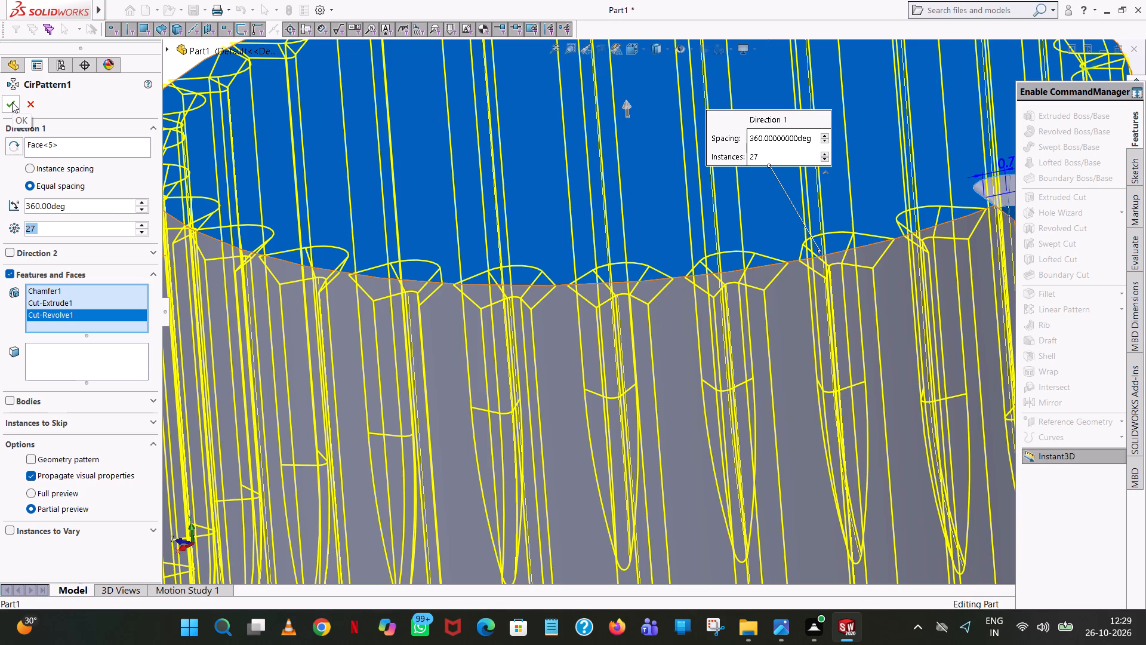
Set the circular pattern to 38 instances, check its preview at the groove mouths and runouts, and create the pattern.
{"action": "type", "text": "38"}
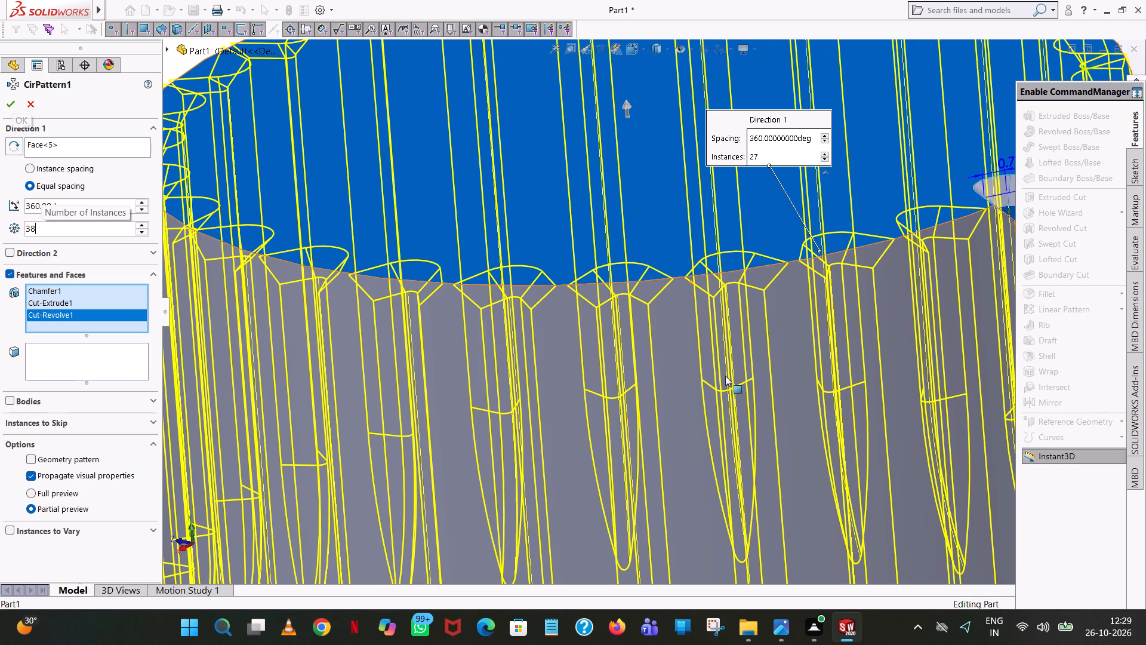
{"action": "scroll", "coordinate": [819, 306], "scroll_direction": "up", "scroll_amount": 8}
{"action": "left_click", "coordinate": [418, 194]}
{"action": "scroll", "coordinate": [748, 308], "scroll_direction": "down", "scroll_amount": 9}
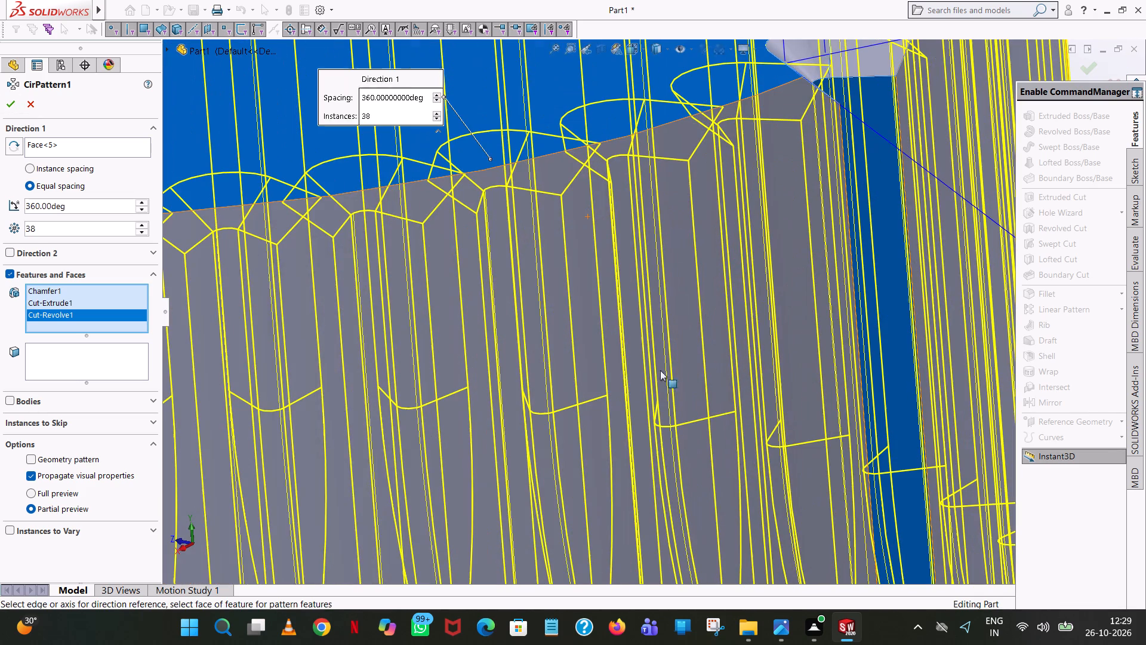
{"action": "middle_click_drag", "start_coordinate": [580, 214], "coordinate": [523, 190]}
{"action": "scroll", "coordinate": [580, 214], "scroll_direction": "up", "scroll_amount": 1}
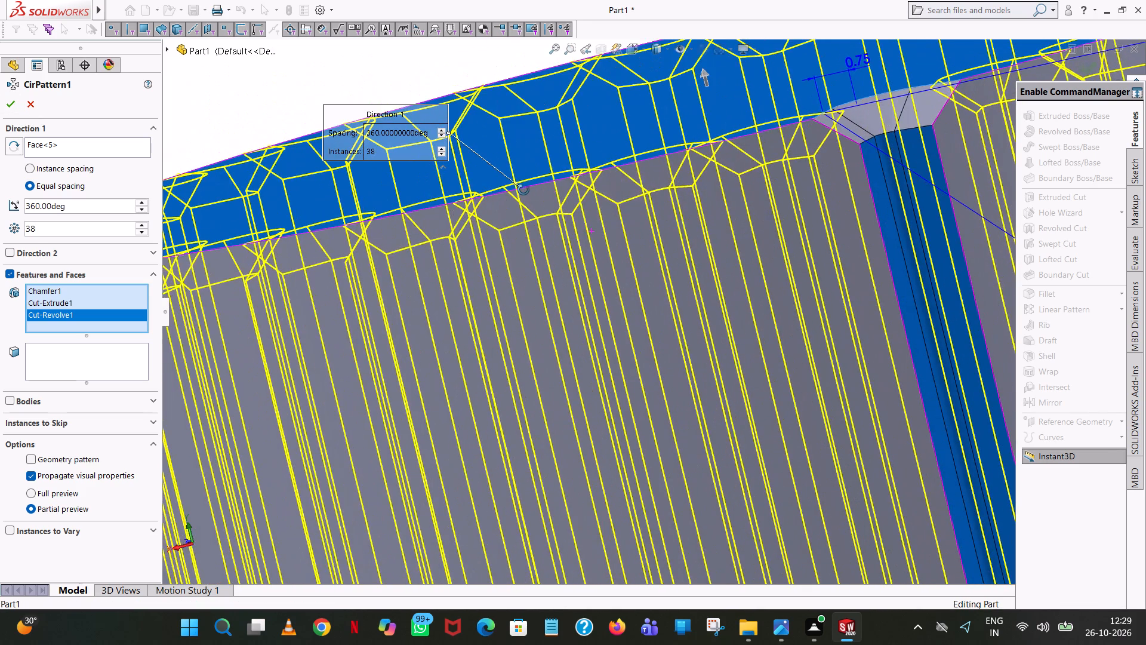
{"action": "middle_click_drag", "start_coordinate": [523, 190], "coordinate": [532, 189]}
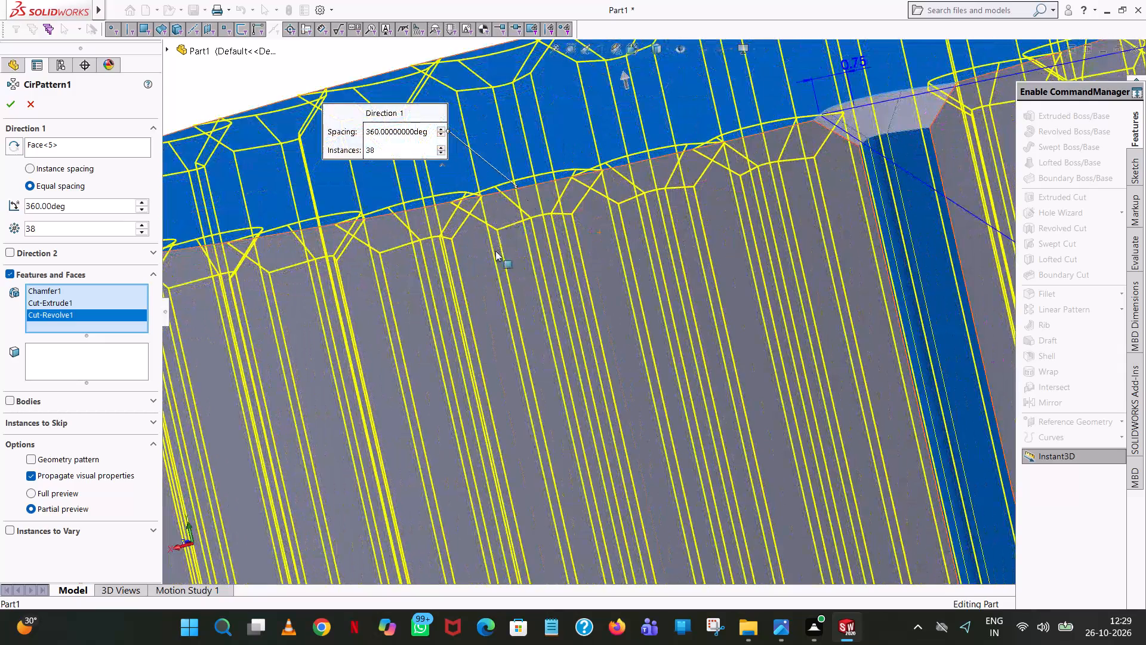
{"action": "scroll", "coordinate": [495, 251], "scroll_direction": "down", "scroll_amount": 1}
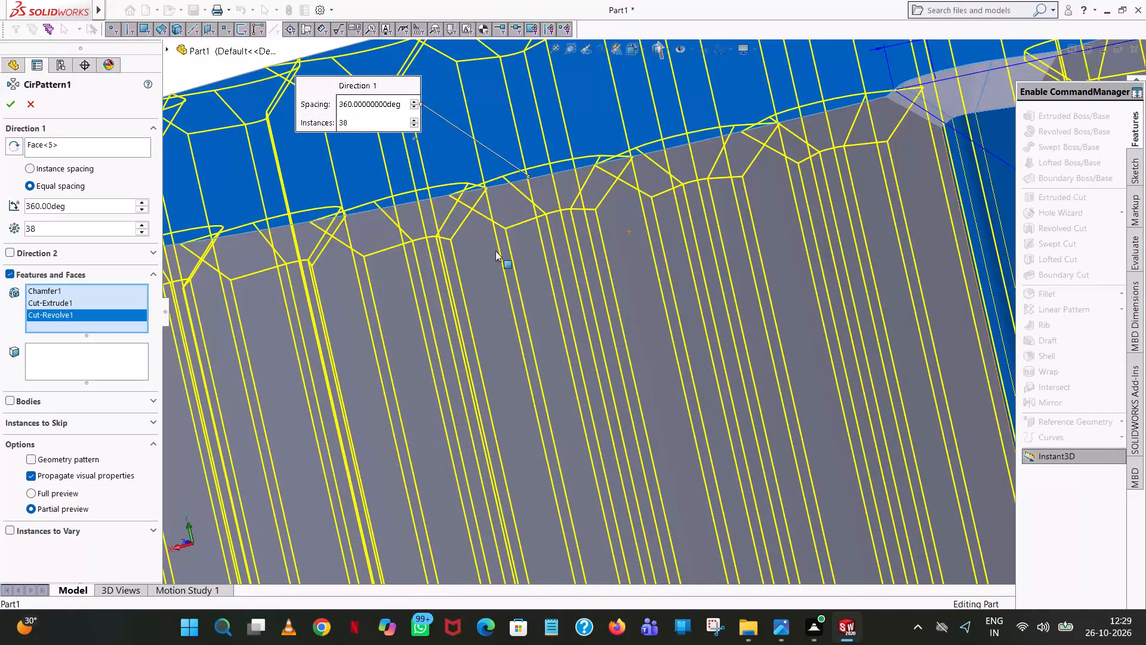
{"action": "scroll", "coordinate": [535, 301], "scroll_direction": "up", "scroll_amount": 8}
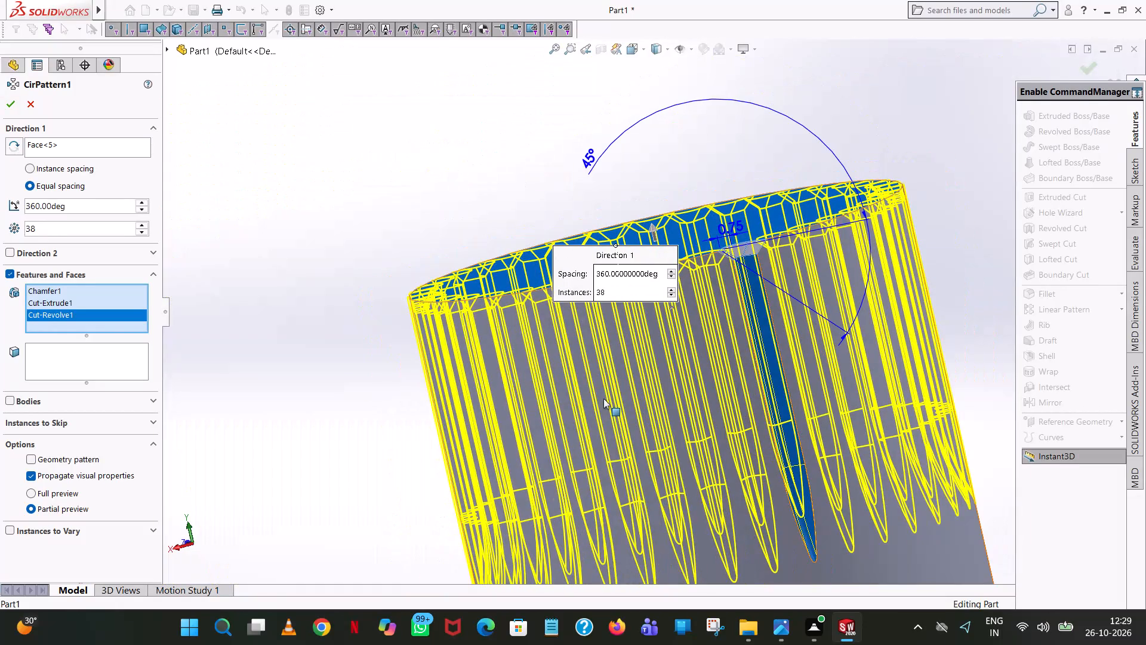
{"action": "scroll", "coordinate": [763, 557], "scroll_direction": "up", "scroll_amount": 2}
{"action": "scroll", "coordinate": [778, 454], "scroll_direction": "up", "scroll_amount": 3}
{"action": "middle_click_drag", "start_coordinate": [778, 454], "coordinate": [743, 429]}
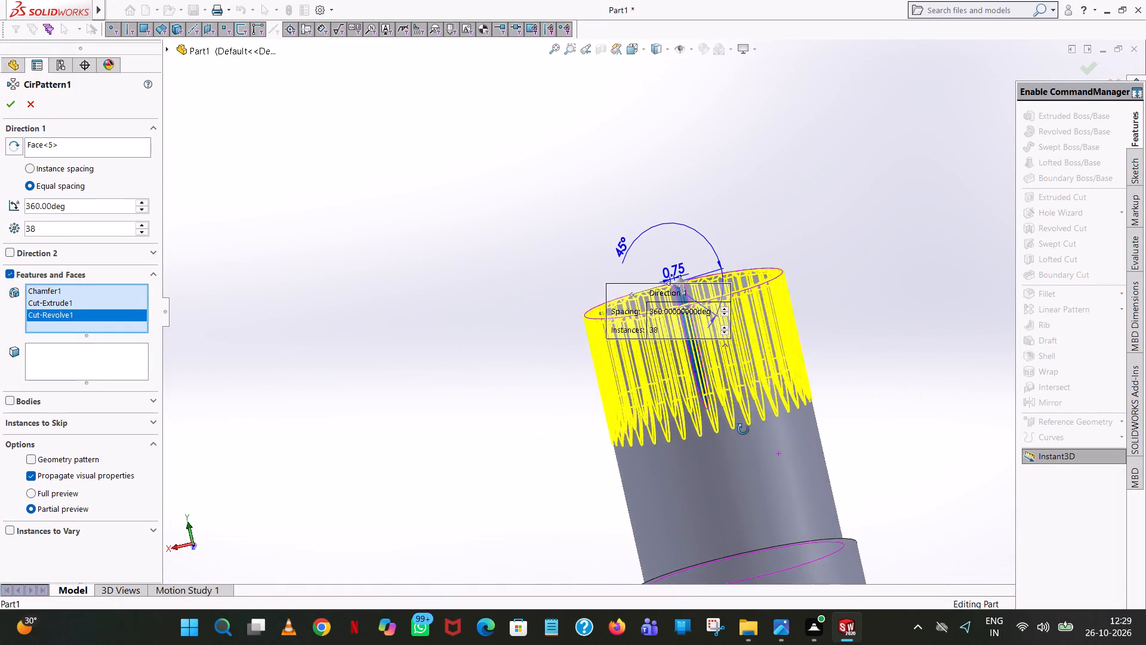
{"action": "middle_click_drag", "start_coordinate": [743, 429], "coordinate": [756, 459]}
{"action": "scroll", "coordinate": [743, 429], "scroll_direction": "down", "scroll_amount": 1}
{"action": "scroll", "coordinate": [754, 378], "scroll_direction": "down", "scroll_amount": 7}
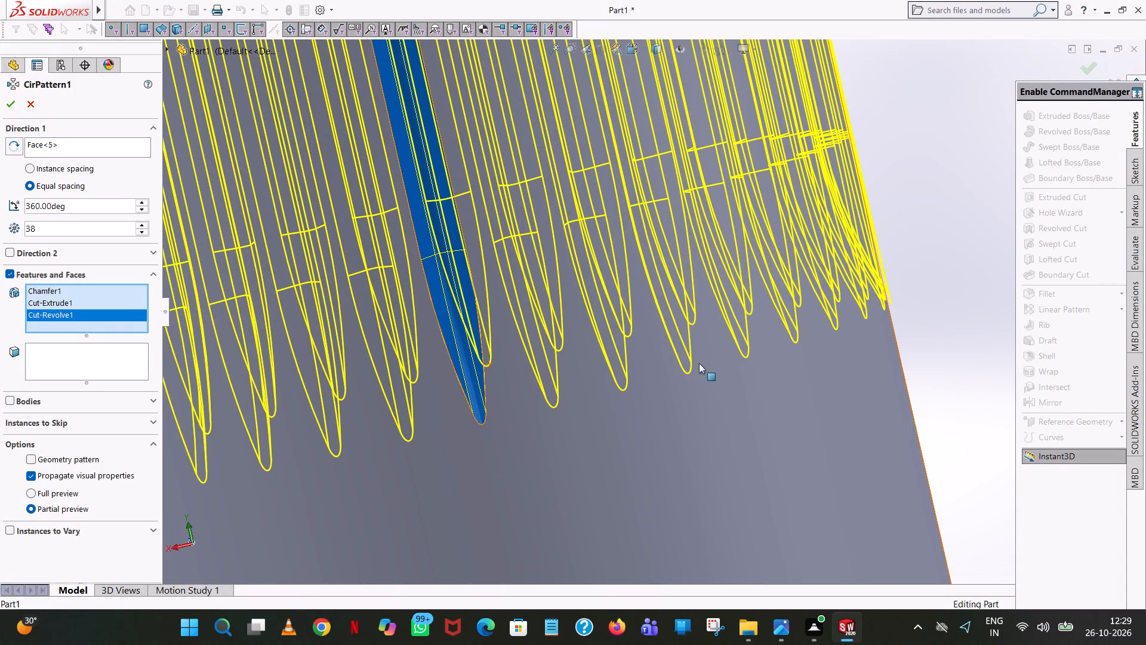
{"action": "middle_click_drag", "start_coordinate": [696, 363], "coordinate": [704, 365]}
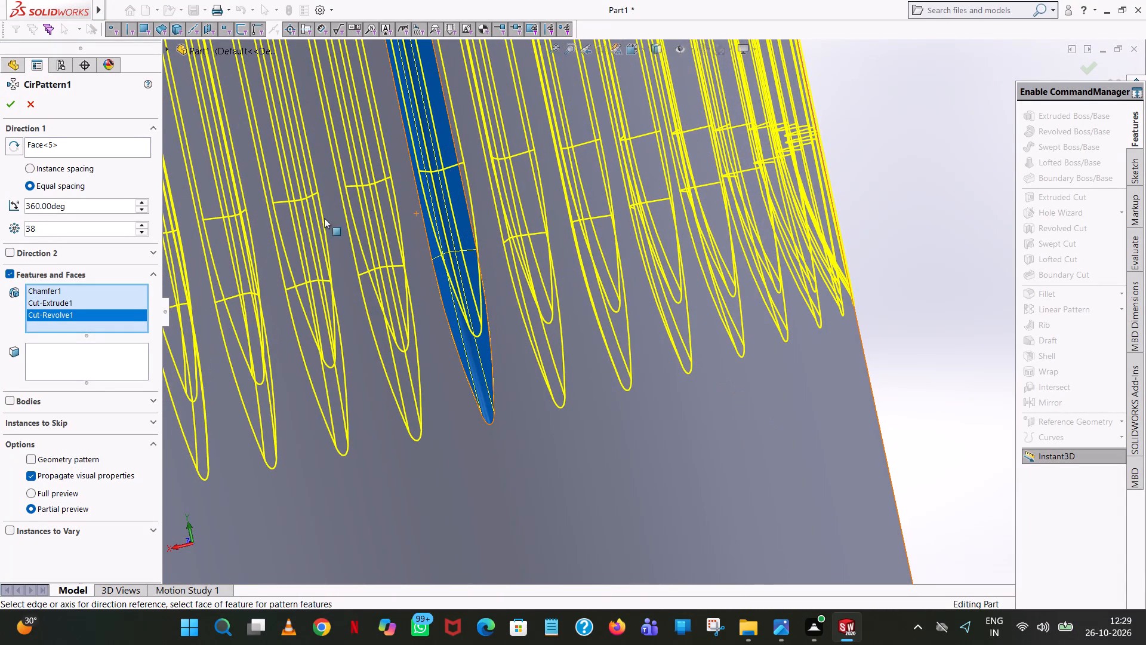
{"action": "left_click", "coordinate": [11, 109]}
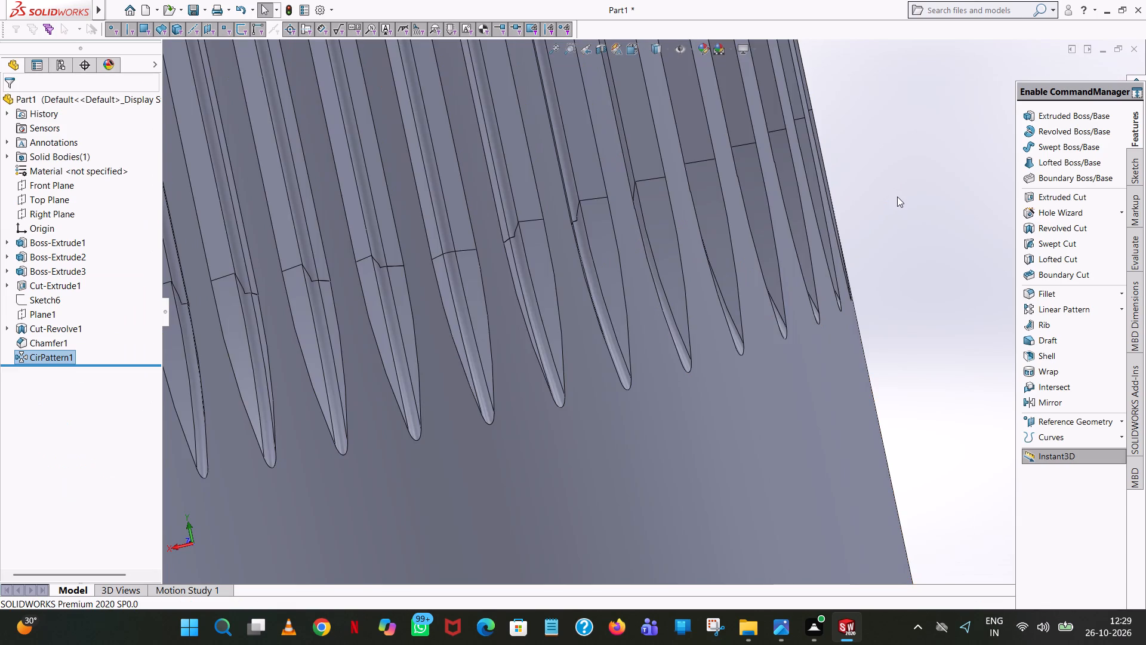
Examine the patterned serrations around the upper cylinder from above, from the end face and from the side.
{"action": "left_click", "coordinate": [884, 183]}
{"action": "scroll", "coordinate": [715, 158], "scroll_direction": "up", "scroll_amount": 6}
{"action": "middle_click_drag", "start_coordinate": [701, 168], "coordinate": [710, 294]}
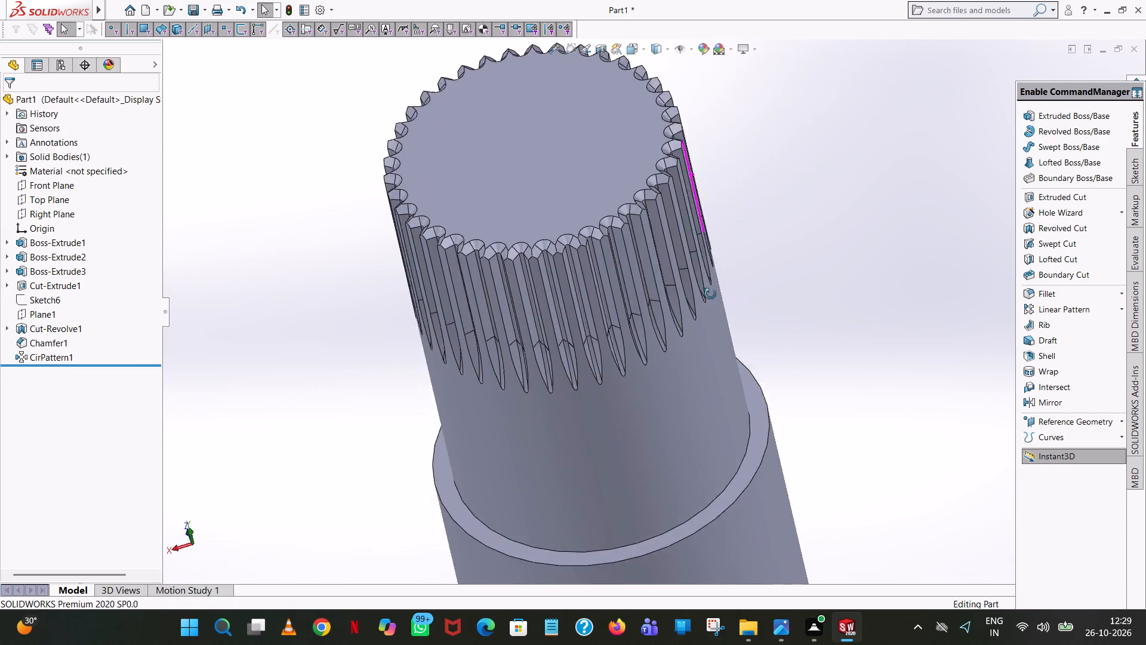
{"action": "middle_click_drag", "start_coordinate": [710, 294], "coordinate": [720, 334]}
{"action": "scroll", "coordinate": [662, 277], "scroll_direction": "down", "scroll_amount": 6}
{"action": "scroll", "coordinate": [662, 277], "scroll_direction": "up", "scroll_amount": 2}
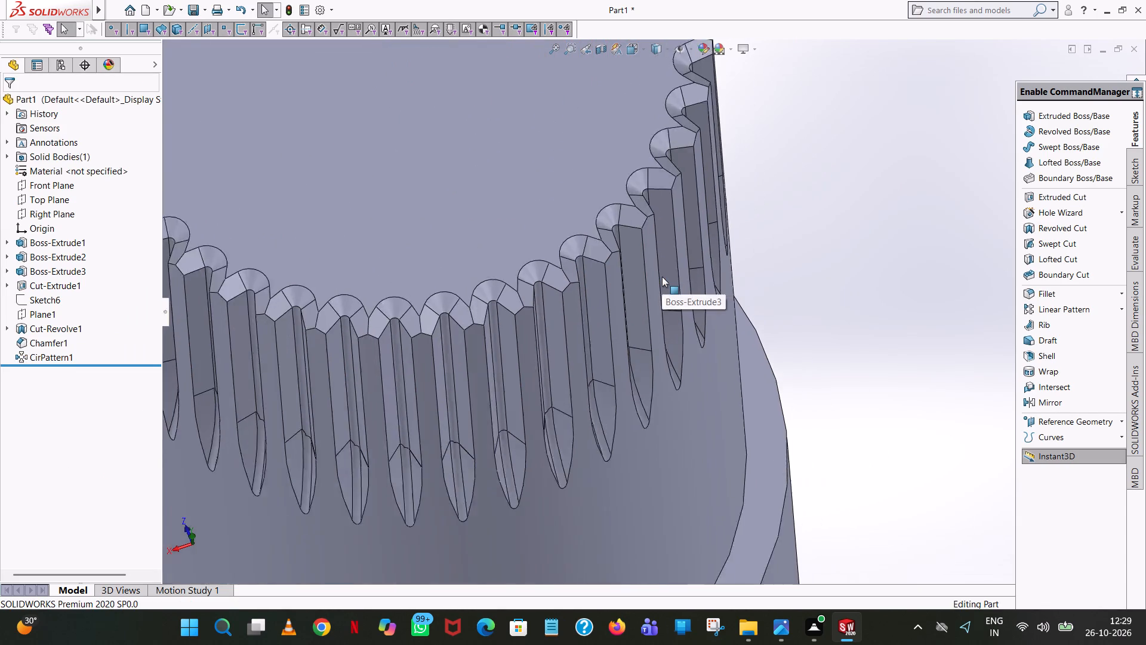
{"action": "scroll", "coordinate": [662, 277], "scroll_direction": "up", "scroll_amount": 2}
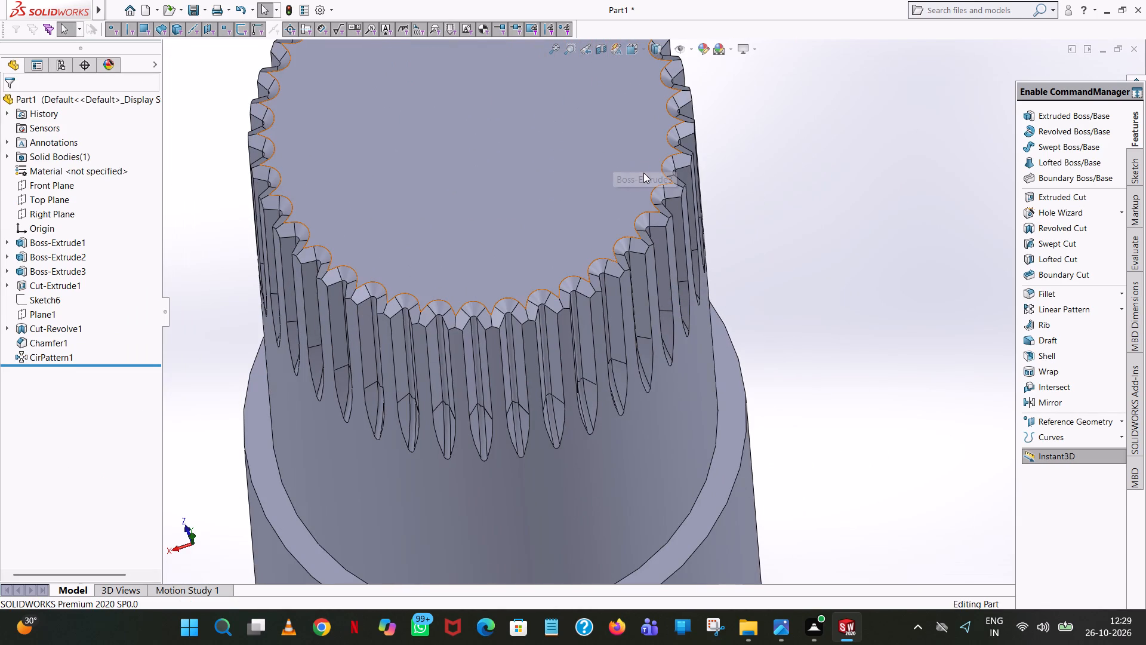
{"action": "scroll", "coordinate": [643, 173], "scroll_direction": "up", "scroll_amount": 1}
{"action": "middle_click_drag", "start_coordinate": [643, 173], "coordinate": [655, 297]}
{"action": "scroll", "coordinate": [594, 165], "scroll_direction": "up", "scroll_amount": 5}
{"action": "scroll", "coordinate": [602, 168], "scroll_direction": "down", "scroll_amount": 2}
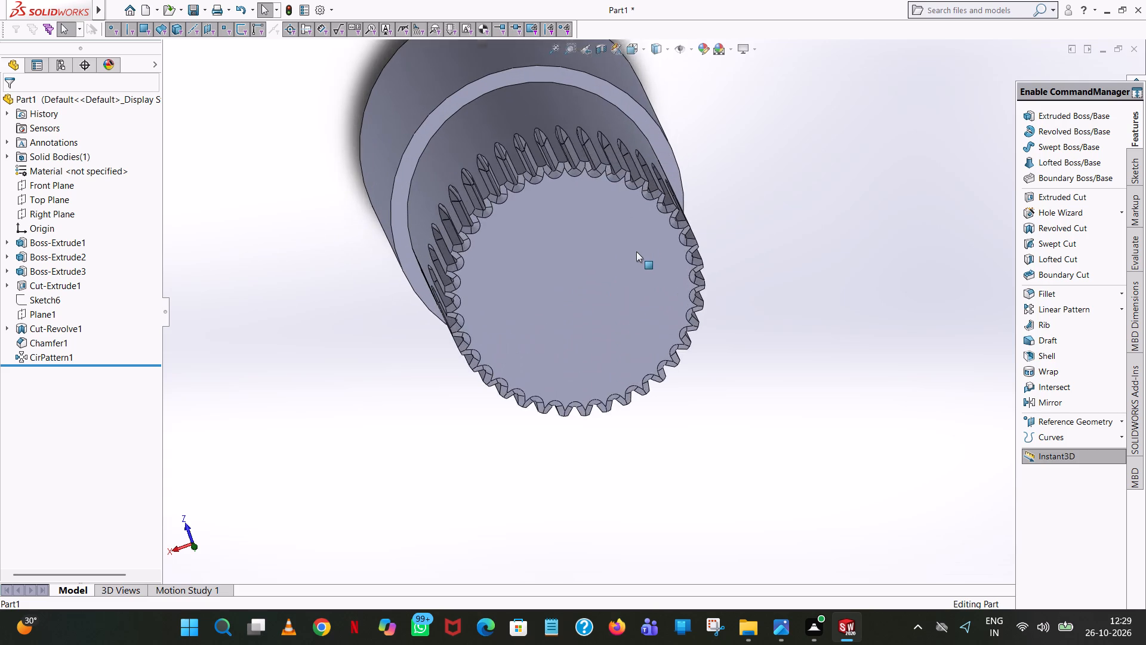
{"action": "scroll", "coordinate": [636, 251], "scroll_direction": "down", "scroll_amount": 2}
{"action": "middle_click_drag", "start_coordinate": [629, 246], "coordinate": [625, 205]}
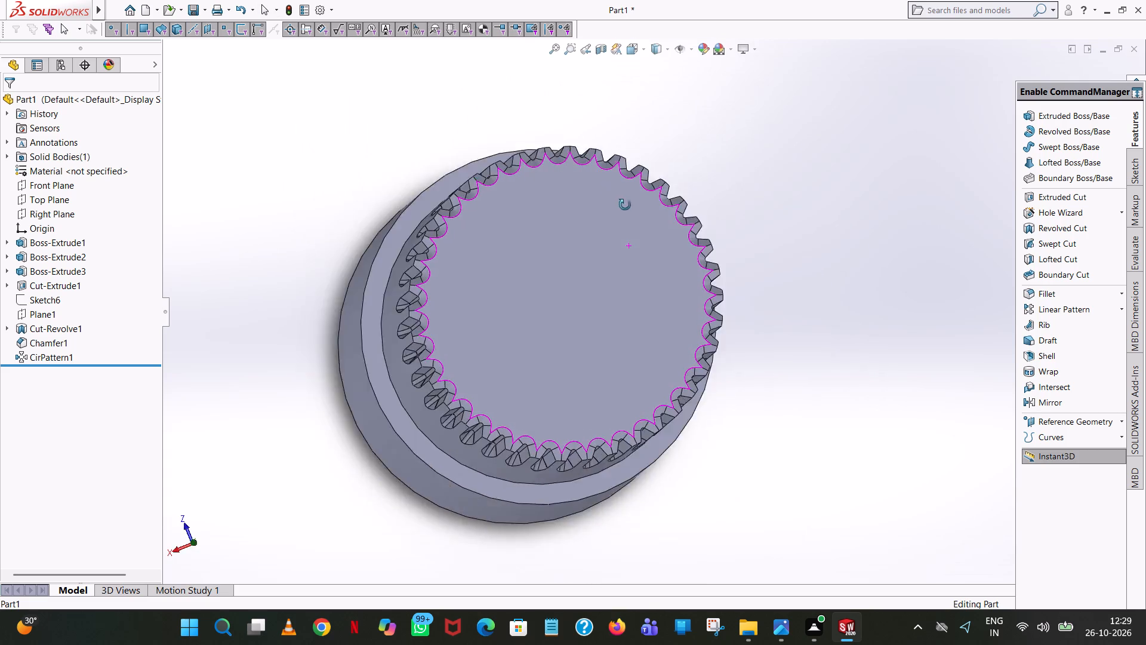
{"action": "middle_click_drag", "start_coordinate": [625, 205], "coordinate": [747, 161]}
{"action": "scroll", "coordinate": [708, 186], "scroll_direction": "up", "scroll_amount": 2}
{"action": "scroll", "coordinate": [694, 195], "scroll_direction": "down", "scroll_amount": 1}
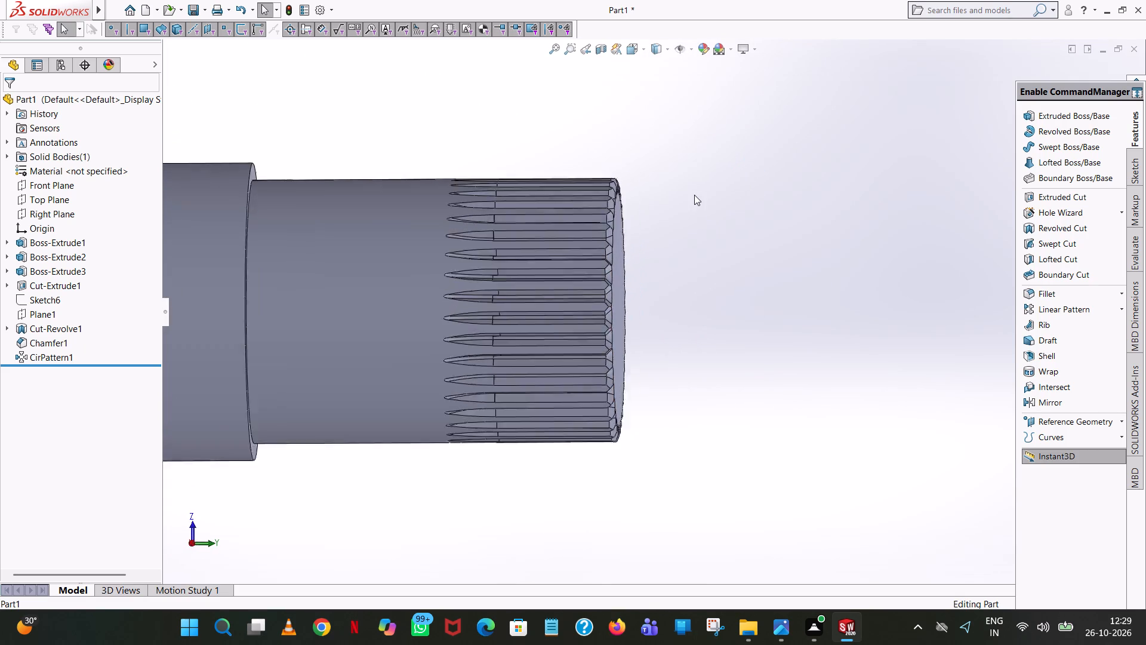
{"action": "scroll", "coordinate": [694, 195], "scroll_direction": "down", "scroll_amount": 1}
{"action": "middle_click_drag", "start_coordinate": [694, 195], "coordinate": [556, 174]}
{"action": "scroll", "coordinate": [556, 174], "scroll_direction": "up", "scroll_amount": 1}
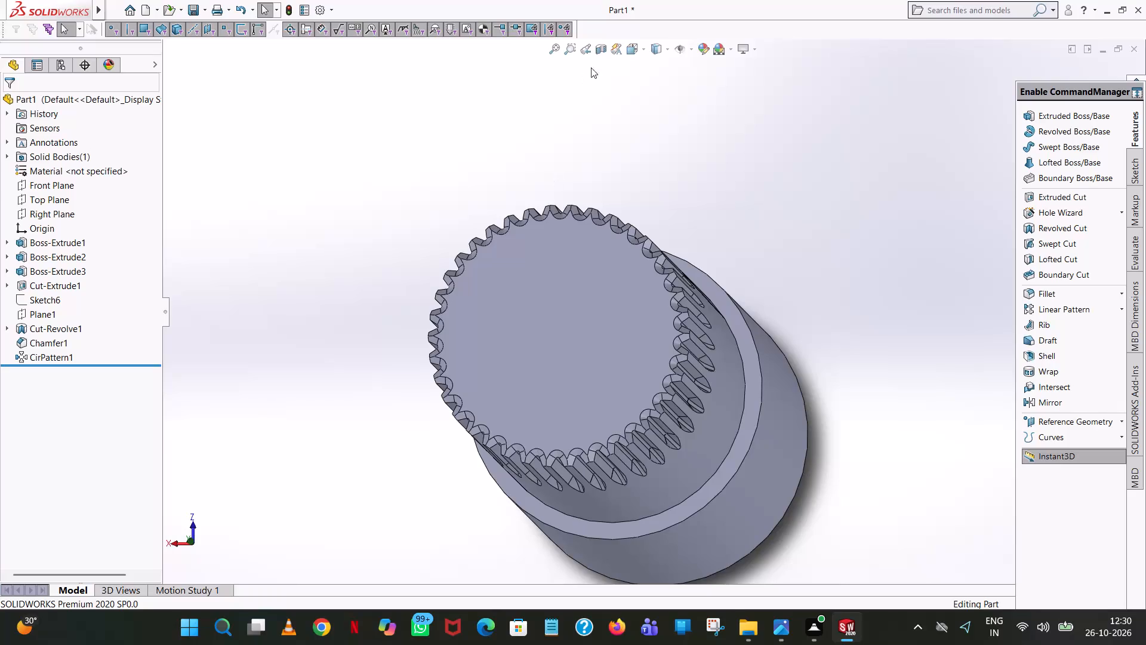
Start an extruded boss with a new sketch on the annular shoulder face at the base of the serrated cylinder.
{"action": "left_click", "coordinate": [1083, 118]}
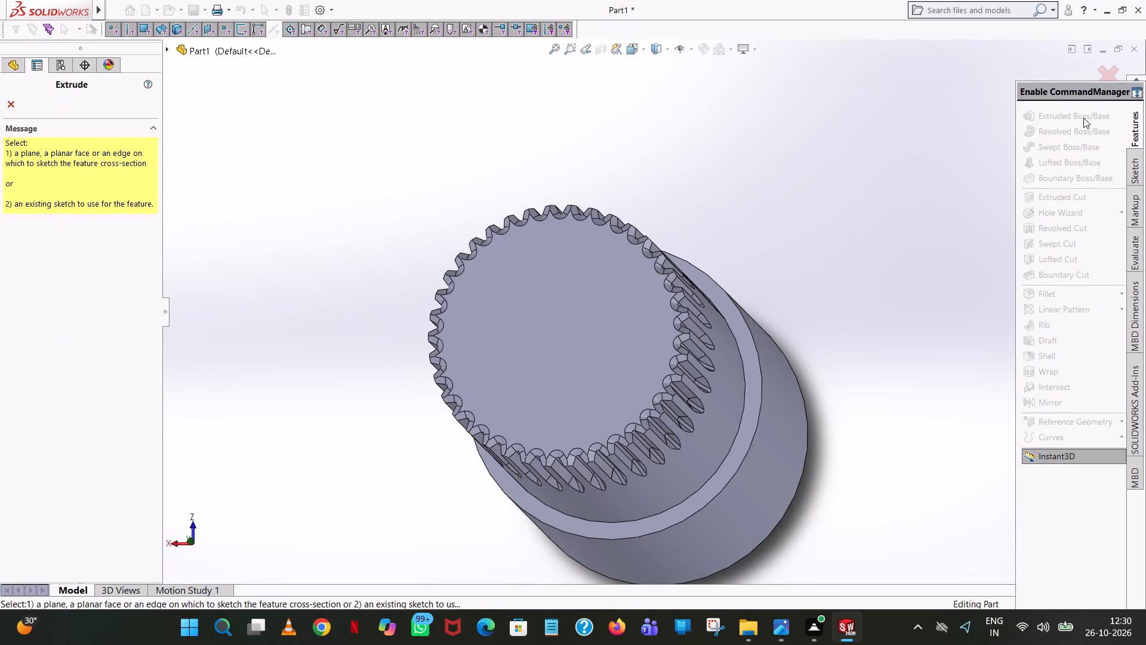
{"action": "middle_click_drag", "start_coordinate": [731, 371], "coordinate": [738, 377]}
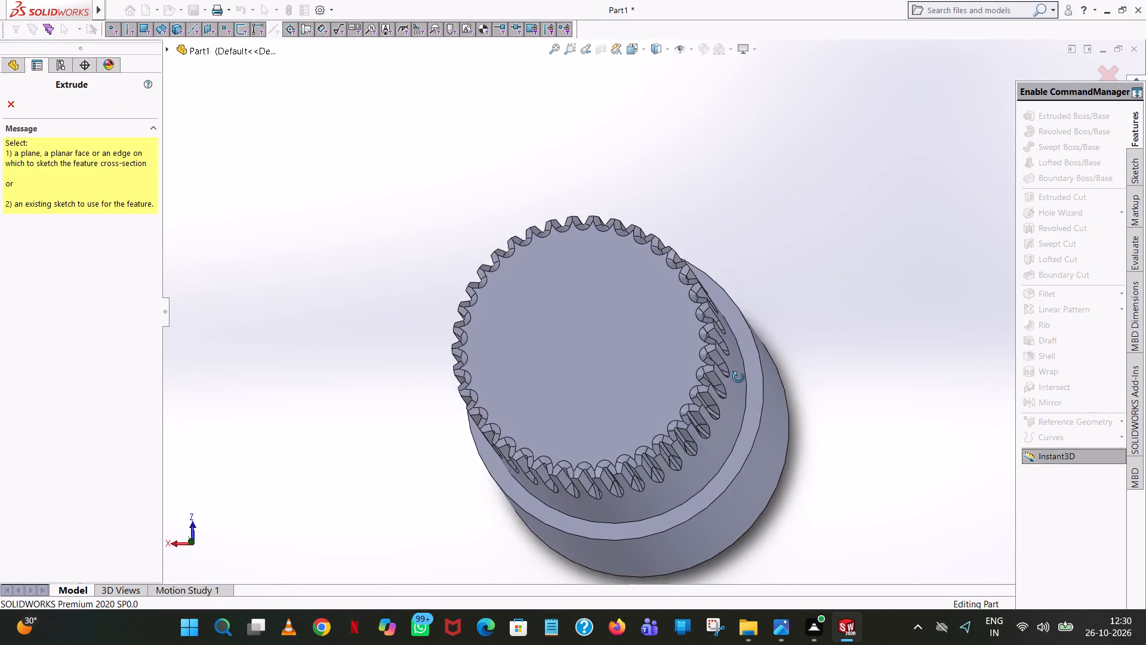
{"action": "middle_click_drag", "start_coordinate": [738, 377], "coordinate": [733, 399]}
{"action": "scroll", "coordinate": [756, 382], "scroll_direction": "down", "scroll_amount": 5}
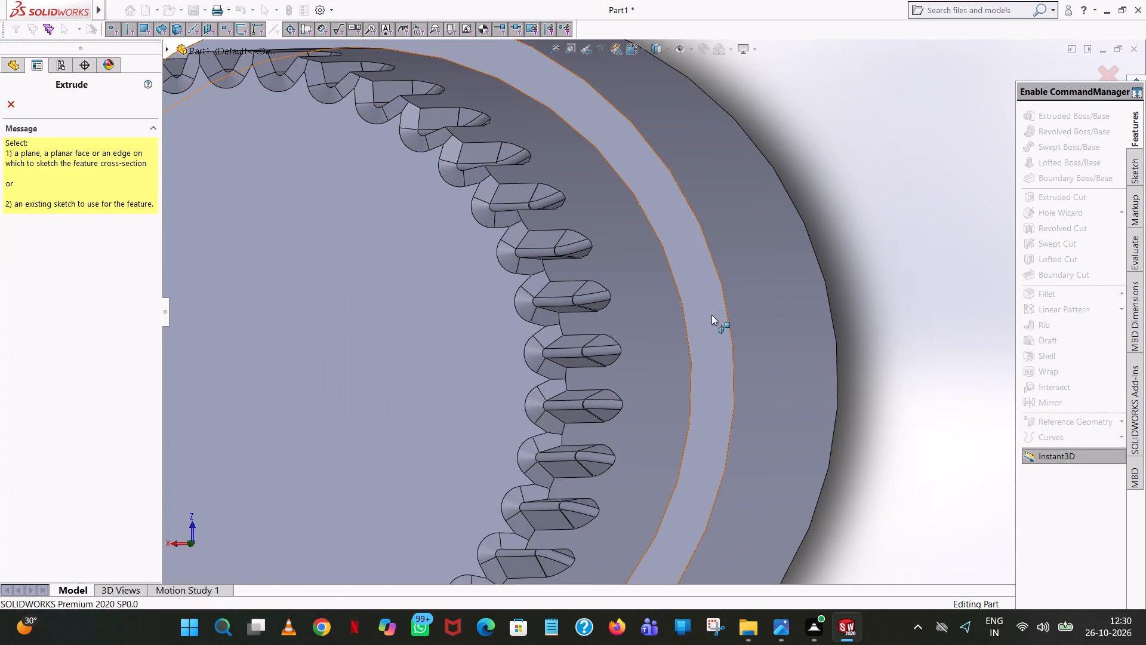
{"action": "left_click", "coordinate": [711, 315]}
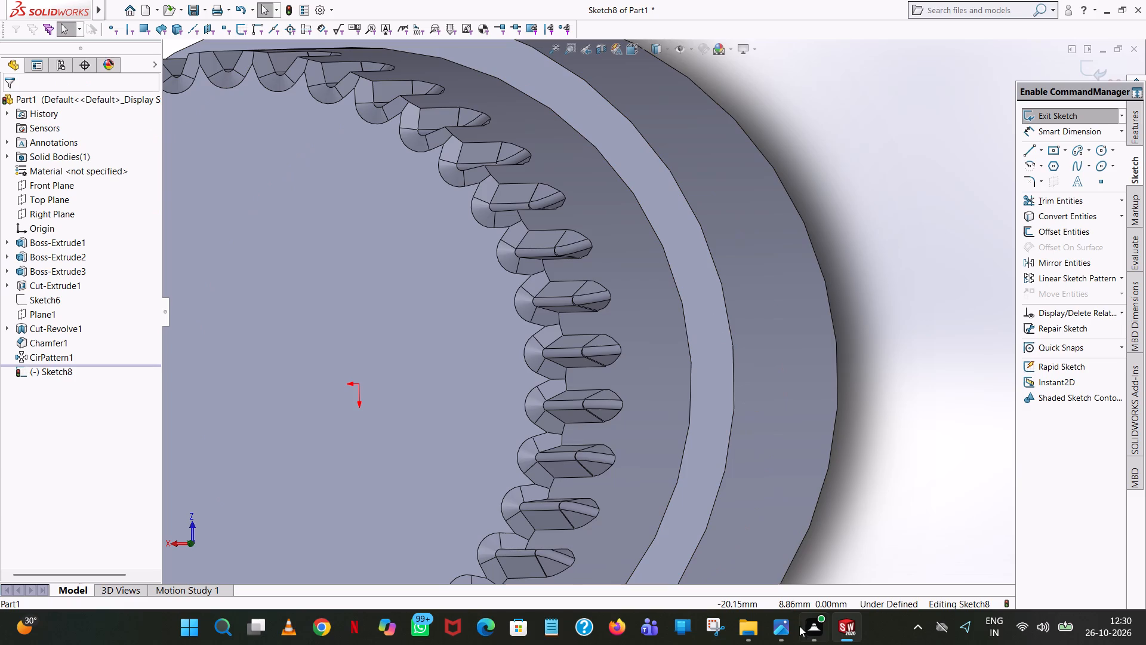
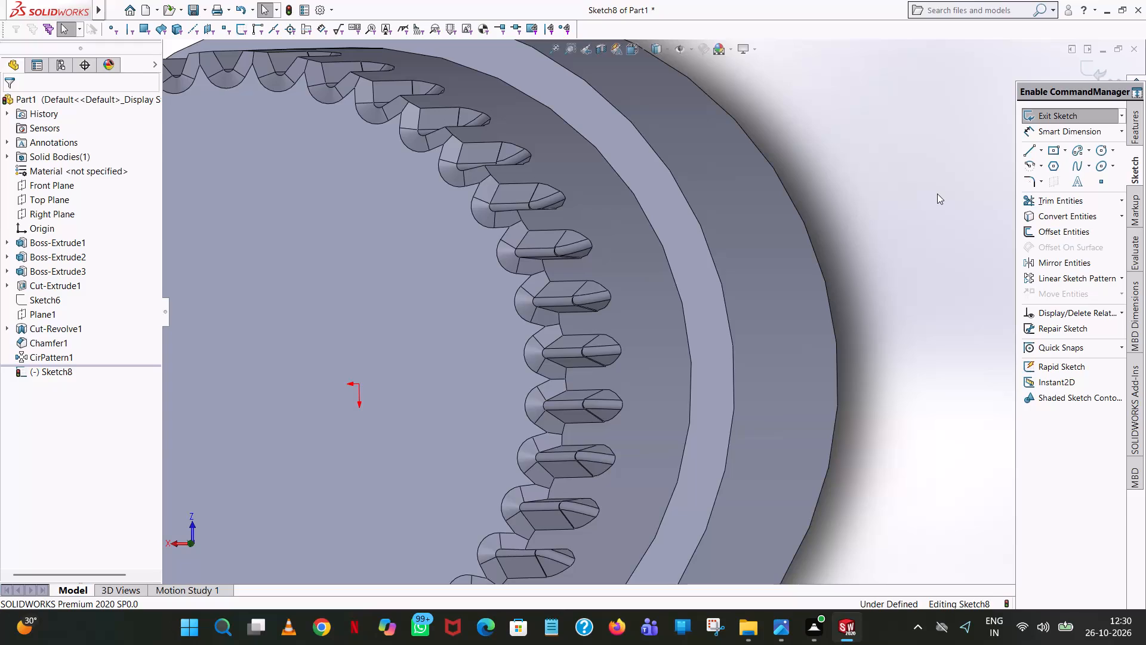
In the shoulder-face sketch, draw a circle centred on the origin with a radius of 42.5 mm.
{"action": "scroll", "coordinate": [700, 220], "scroll_direction": "up", "scroll_amount": 2}
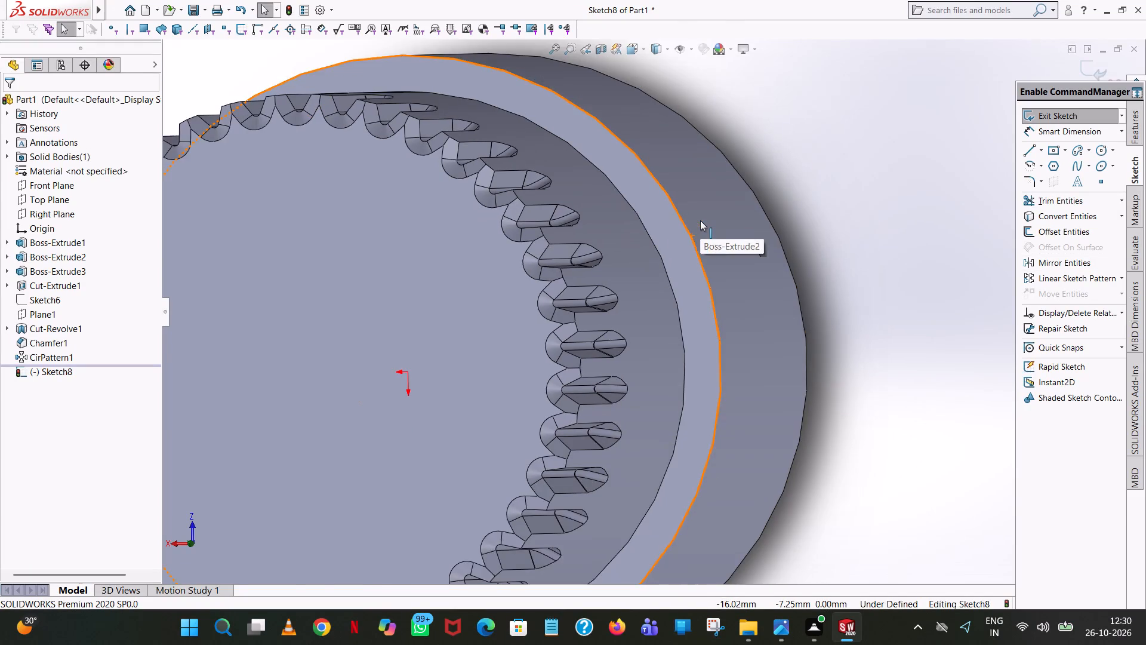
{"action": "left_click", "coordinate": [646, 51]}
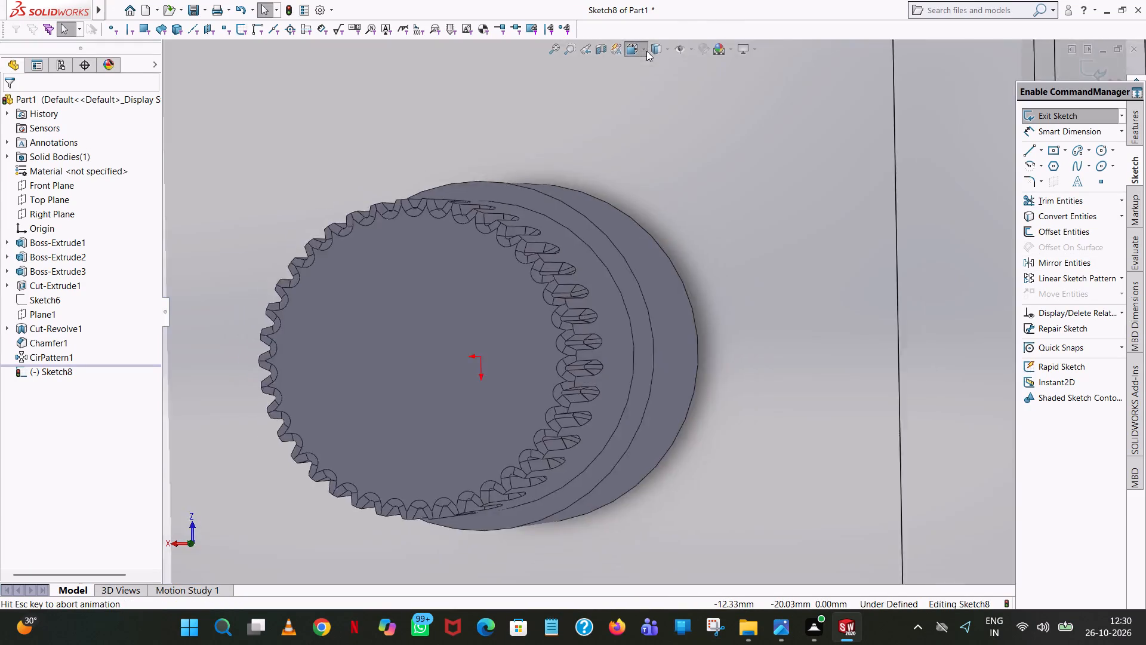
{"action": "left_click", "coordinate": [704, 112]}
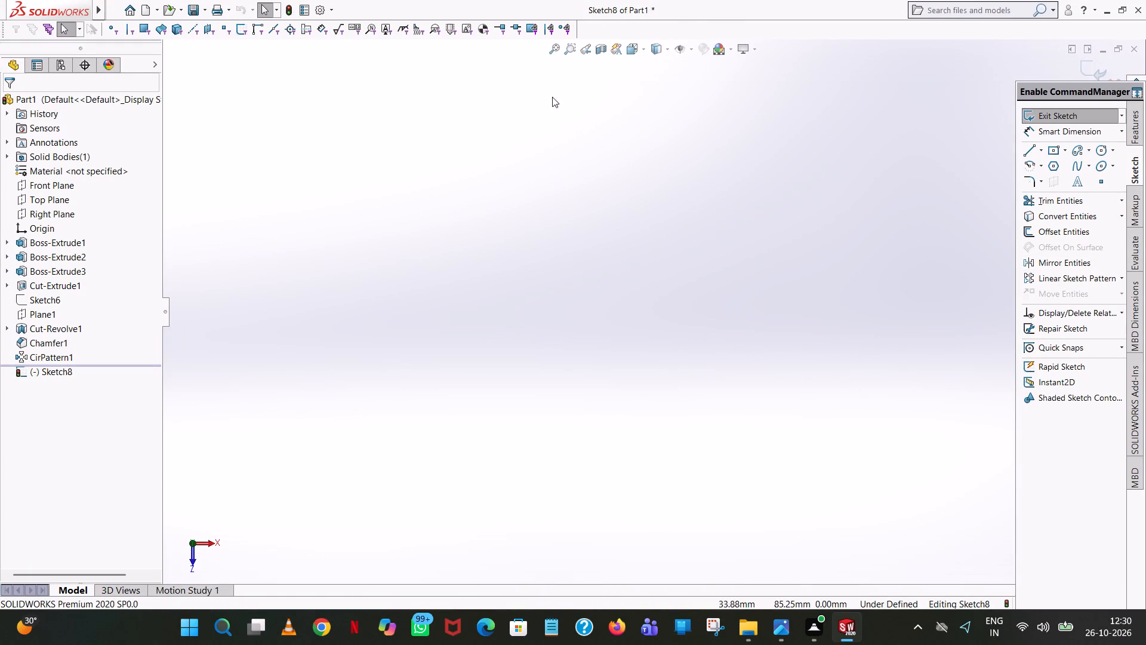
{"action": "left_click", "coordinate": [559, 50]}
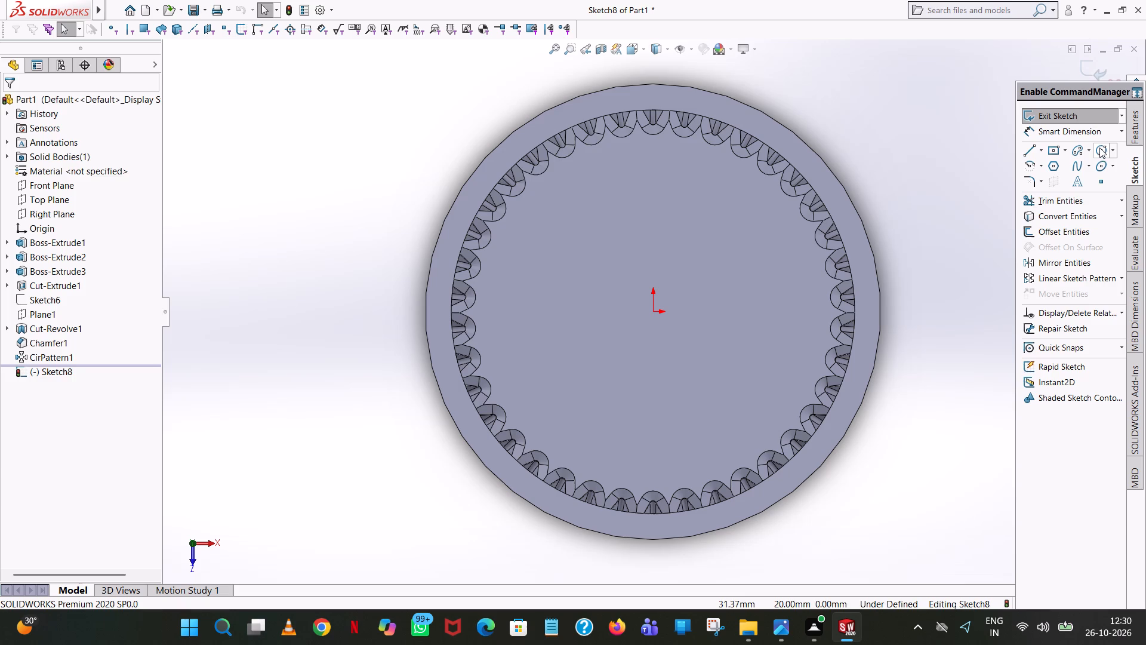
{"action": "left_click", "coordinate": [1099, 148]}
{"action": "left_click", "coordinate": [654, 312]}
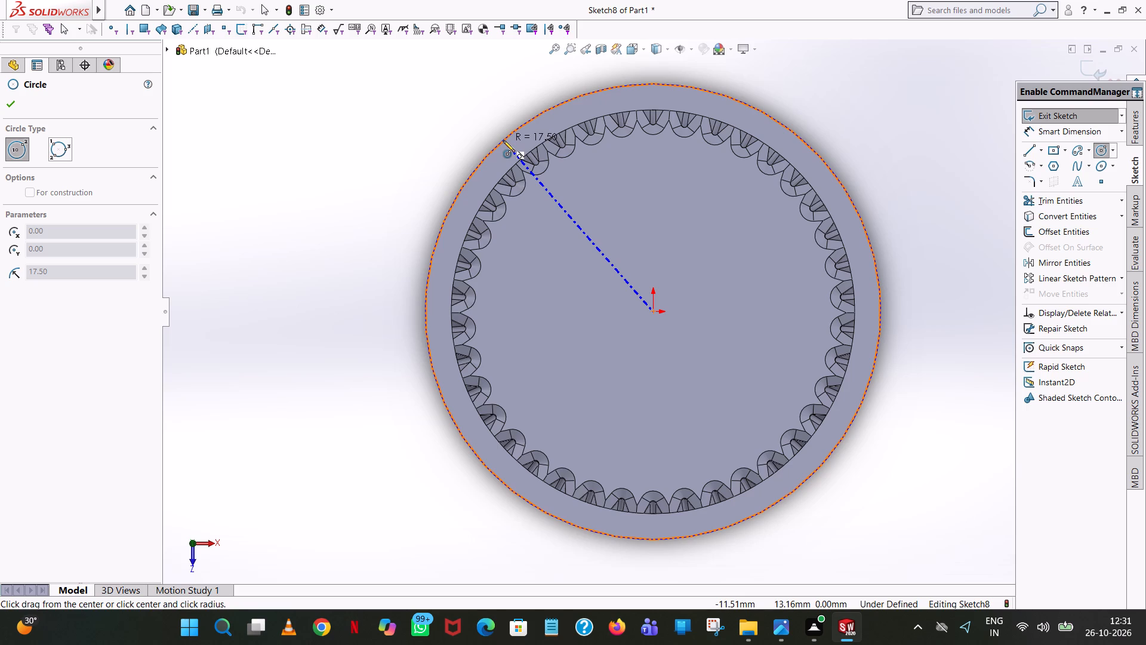
{"action": "left_click", "coordinate": [382, 138]}
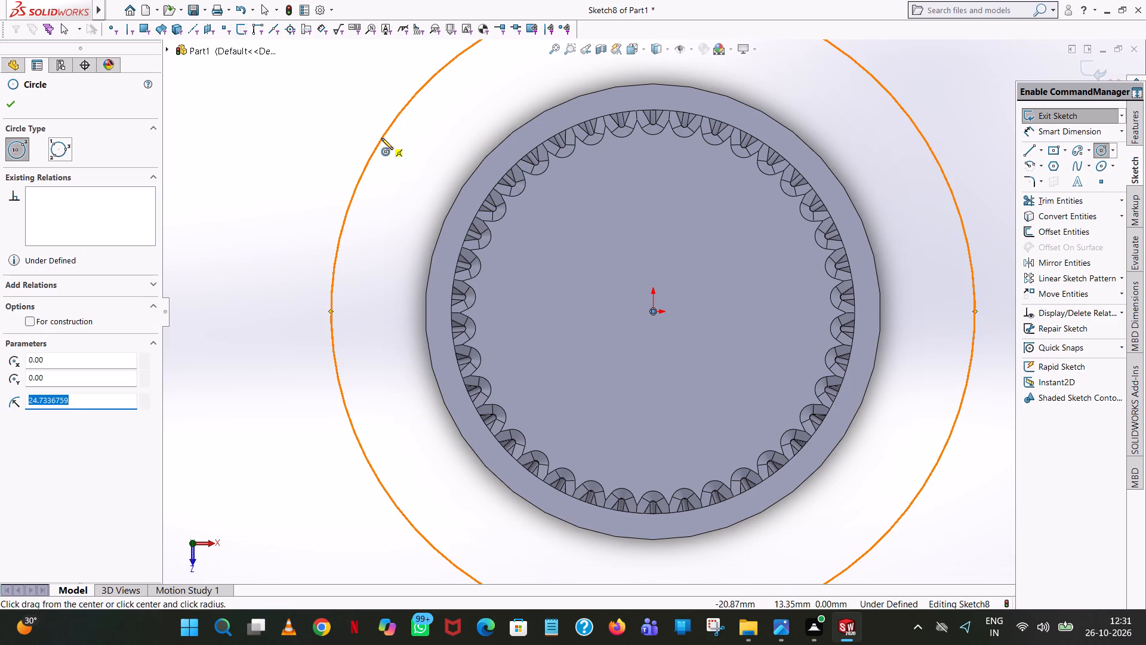
{"action": "type", "text": "42.5"}
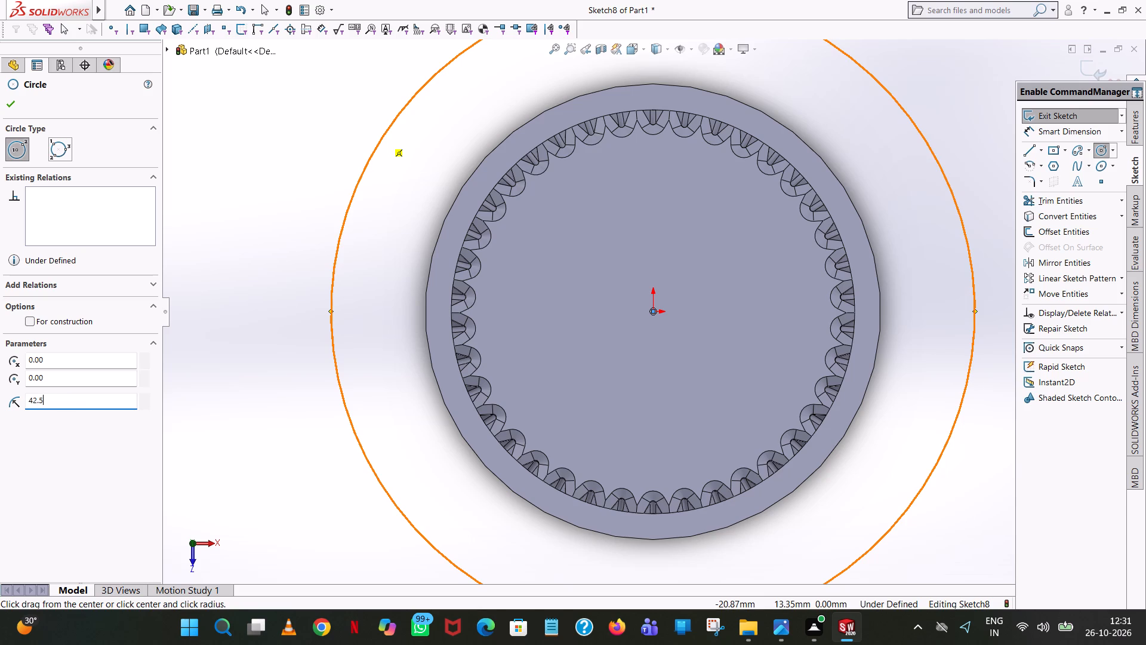
{"action": "key", "text": "Return"}
{"action": "scroll", "coordinate": [381, 138], "scroll_direction": "up", "scroll_amount": 1}
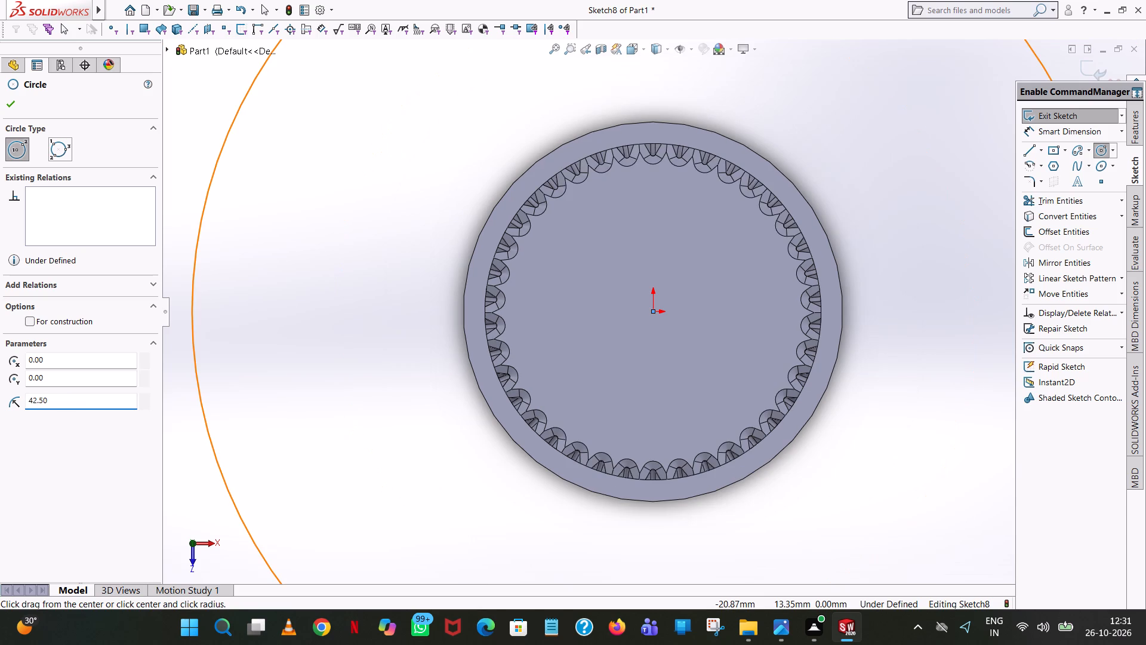
{"action": "scroll", "coordinate": [381, 138], "scroll_direction": "up", "scroll_amount": 3}
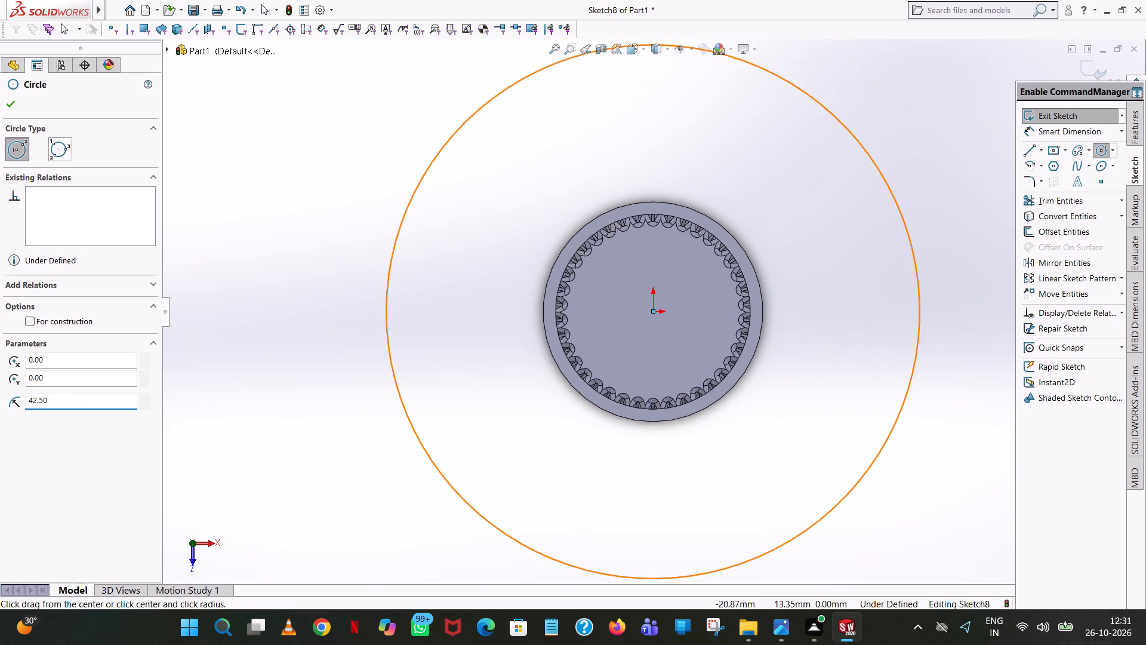
{"action": "scroll", "coordinate": [381, 138], "scroll_direction": "up", "scroll_amount": 2}
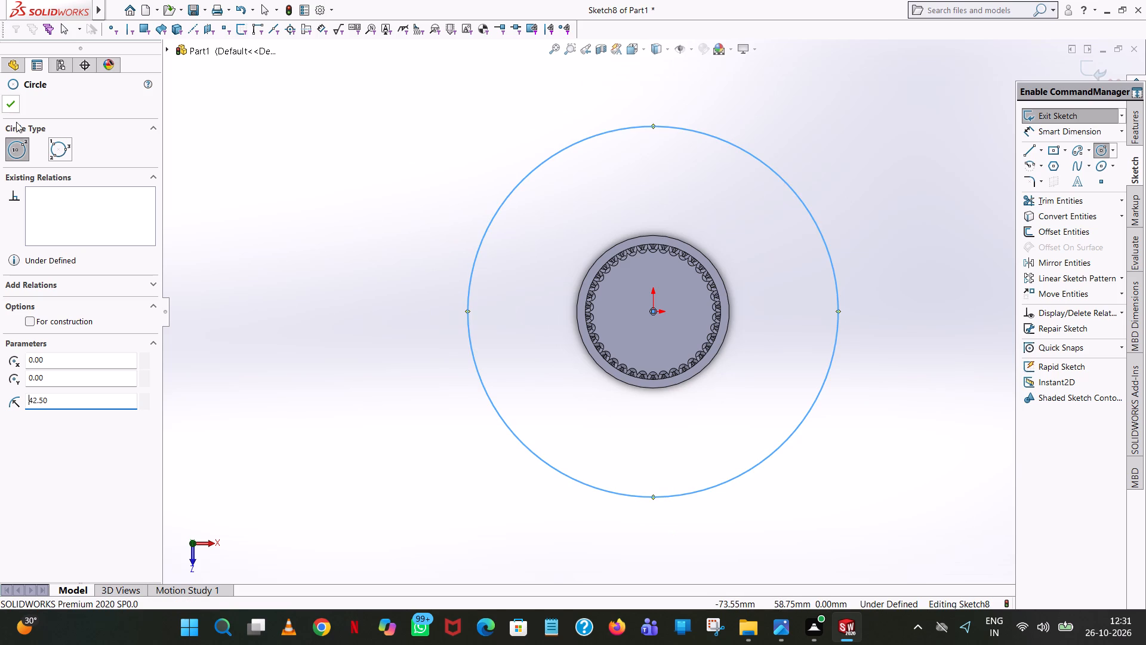
{"action": "left_click", "coordinate": [15, 104]}
{"action": "left_click", "coordinate": [286, 178]}
{"action": "scroll", "coordinate": [637, 288], "scroll_direction": "down", "scroll_amount": 4}
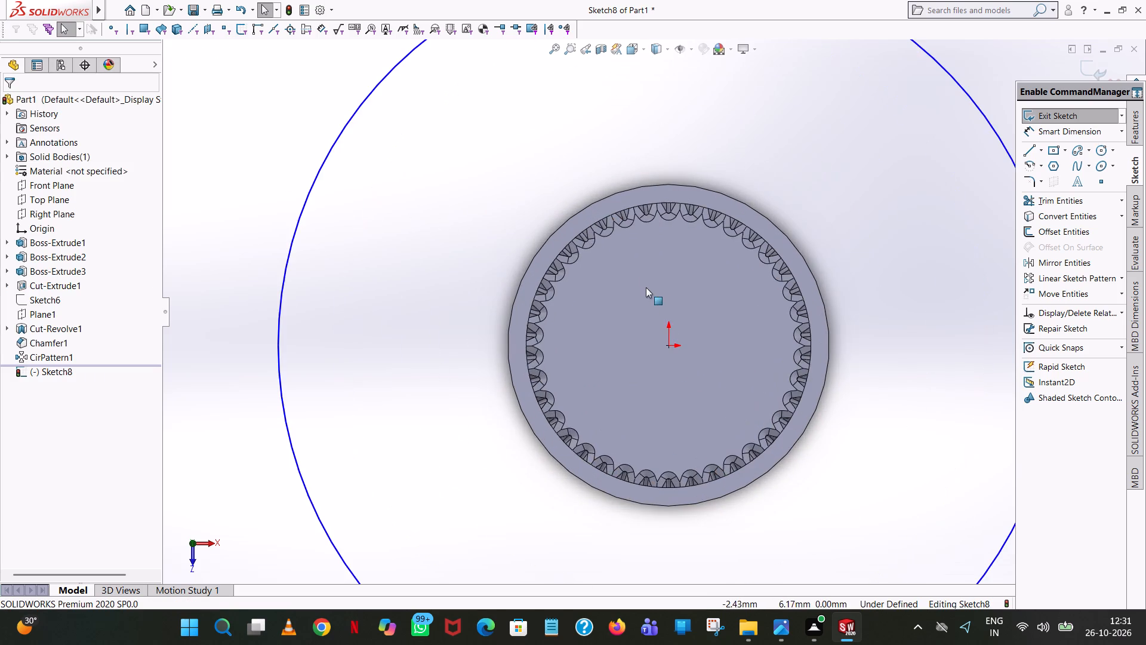
{"action": "scroll", "coordinate": [668, 293], "scroll_direction": "up", "scroll_amount": 1}
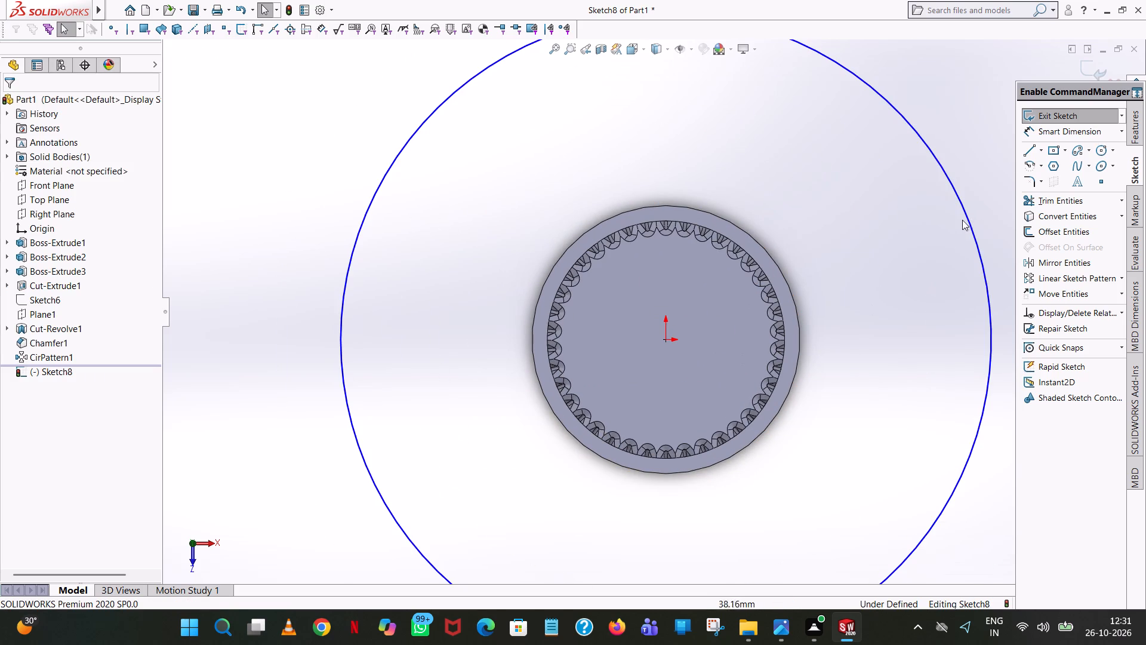
{"action": "left_click", "coordinate": [966, 221]}
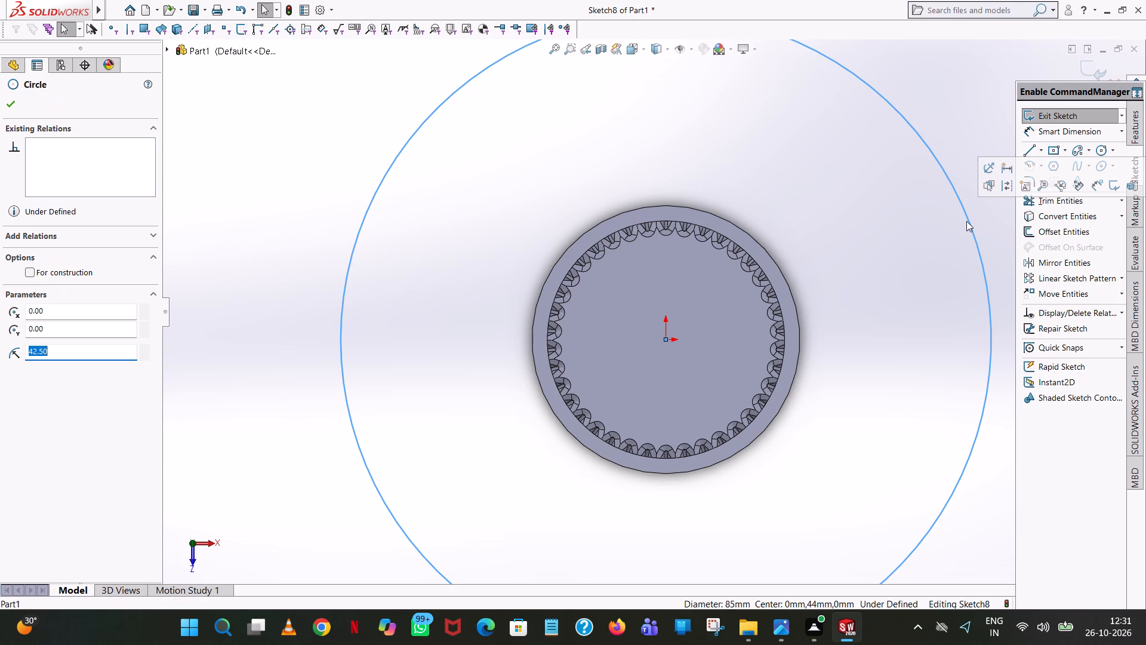
{"action": "left_click", "coordinate": [231, 208]}
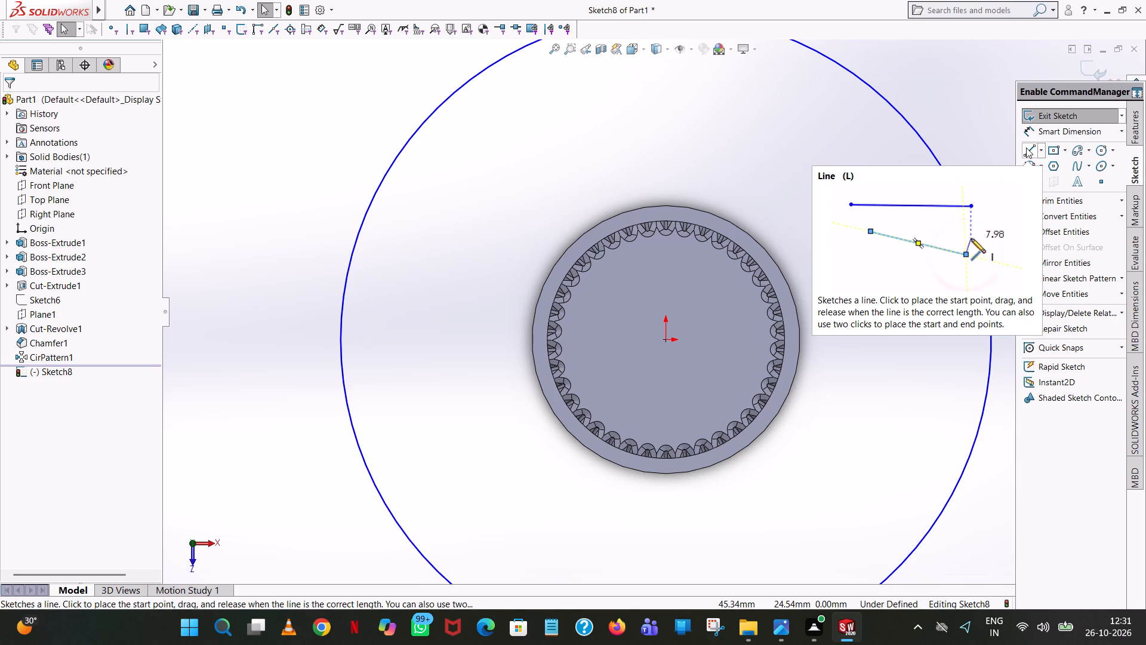
Draw a second circle centred on the origin, inside the first one, with a radius of 37 mm.
{"action": "left_click", "coordinate": [1095, 154]}
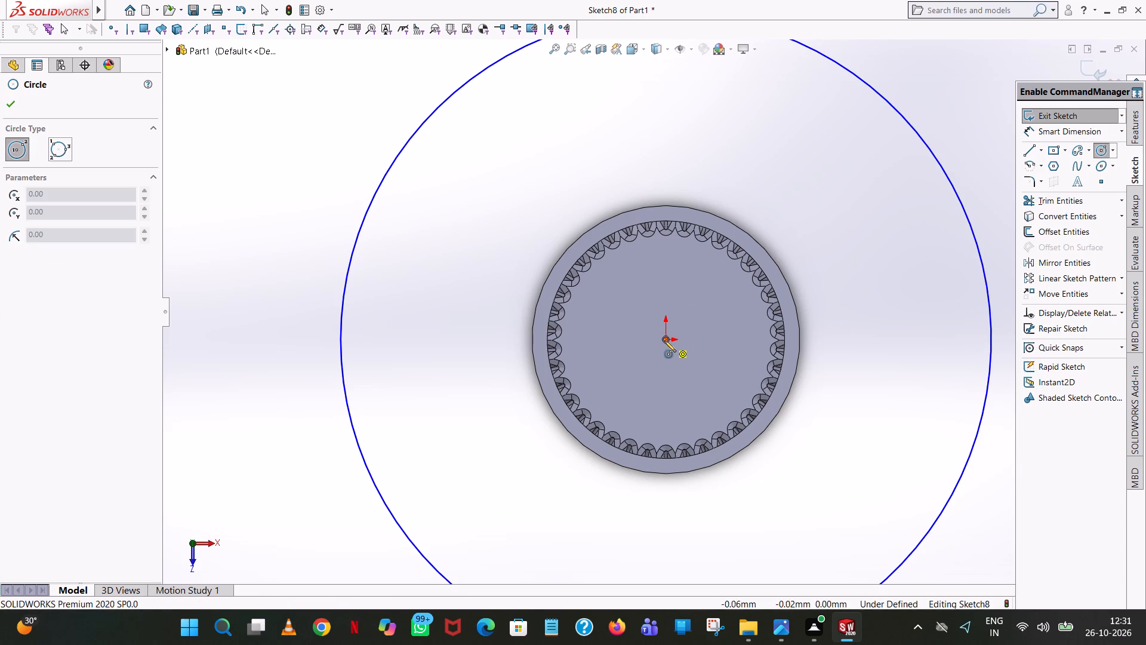
{"action": "left_click", "coordinate": [664, 340]}
{"action": "left_click", "coordinate": [713, 115]}
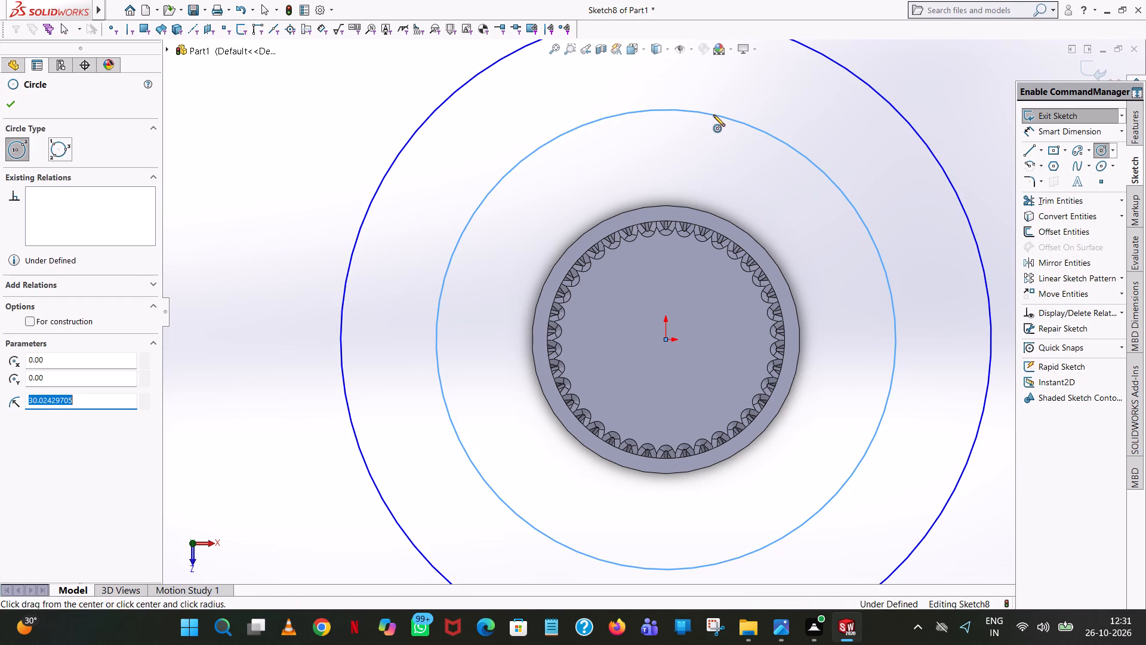
{"action": "type", "text": "37"}
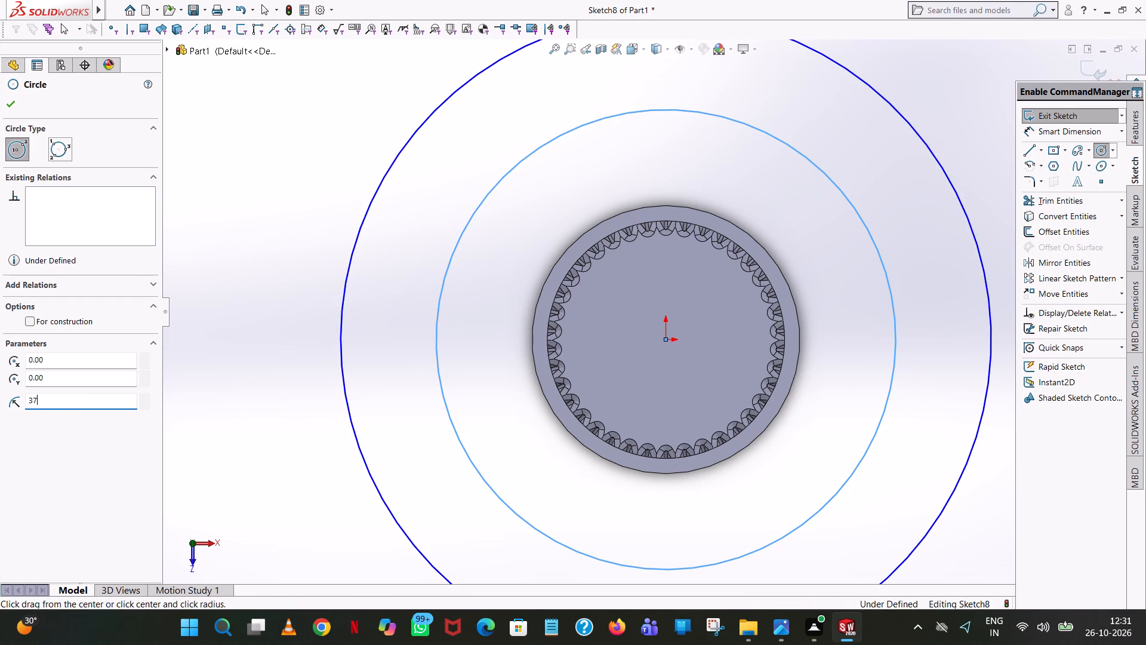
{"action": "key", "text": "Return"}
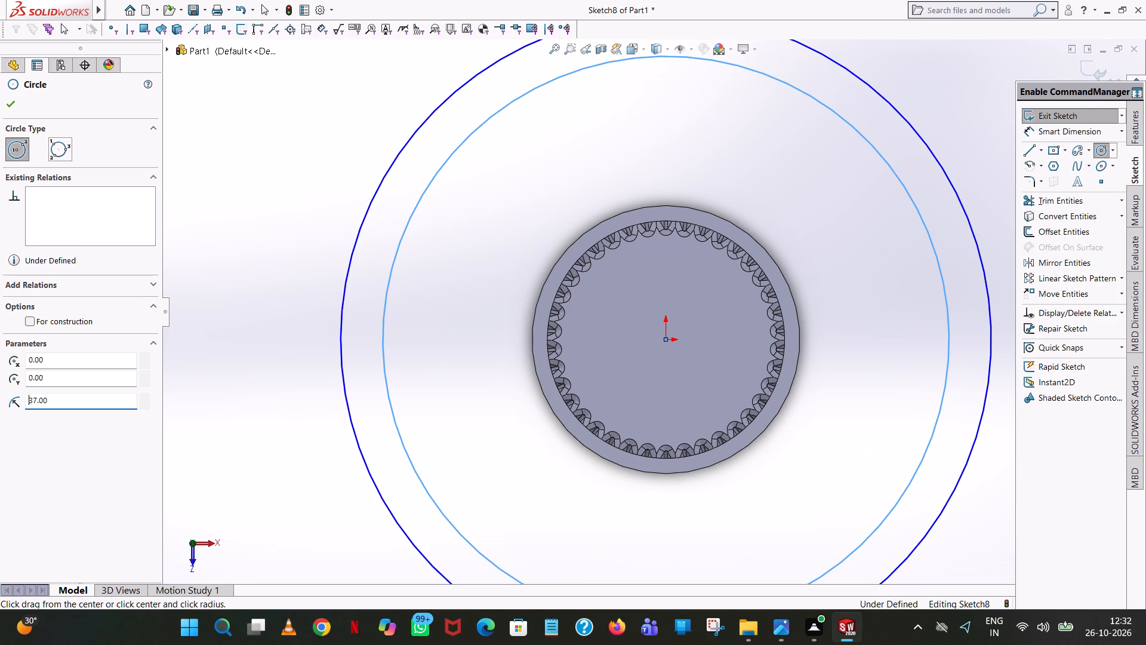
{"action": "right_click", "coordinate": [713, 115]}
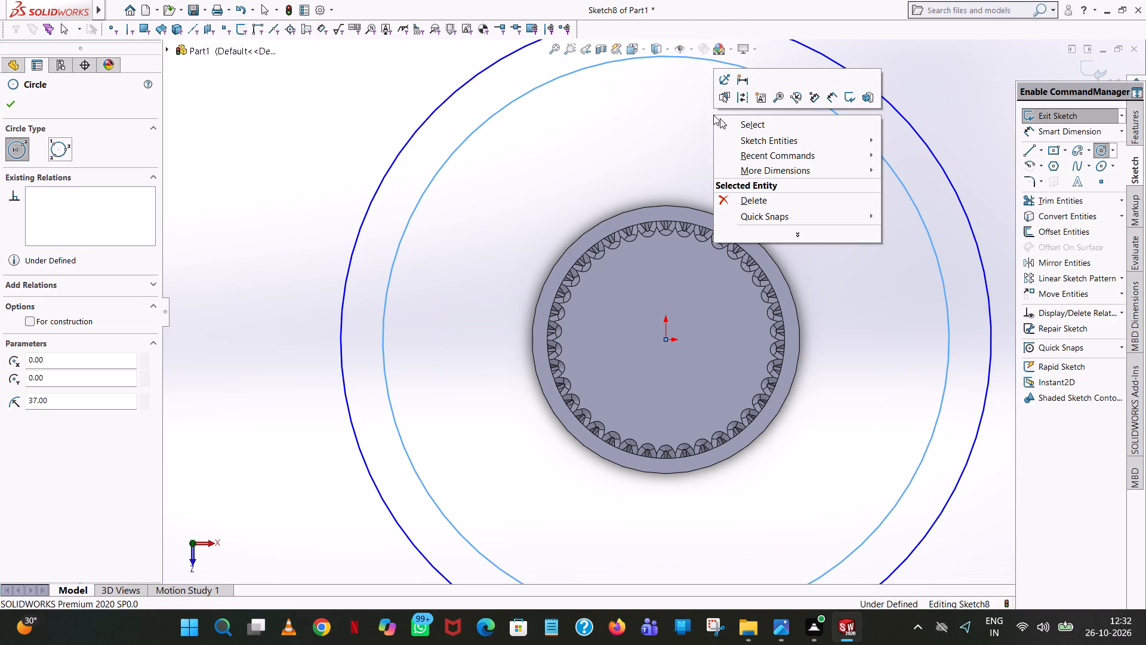
{"action": "left_click", "coordinate": [816, 127]}
{"action": "left_click", "coordinate": [288, 150]}
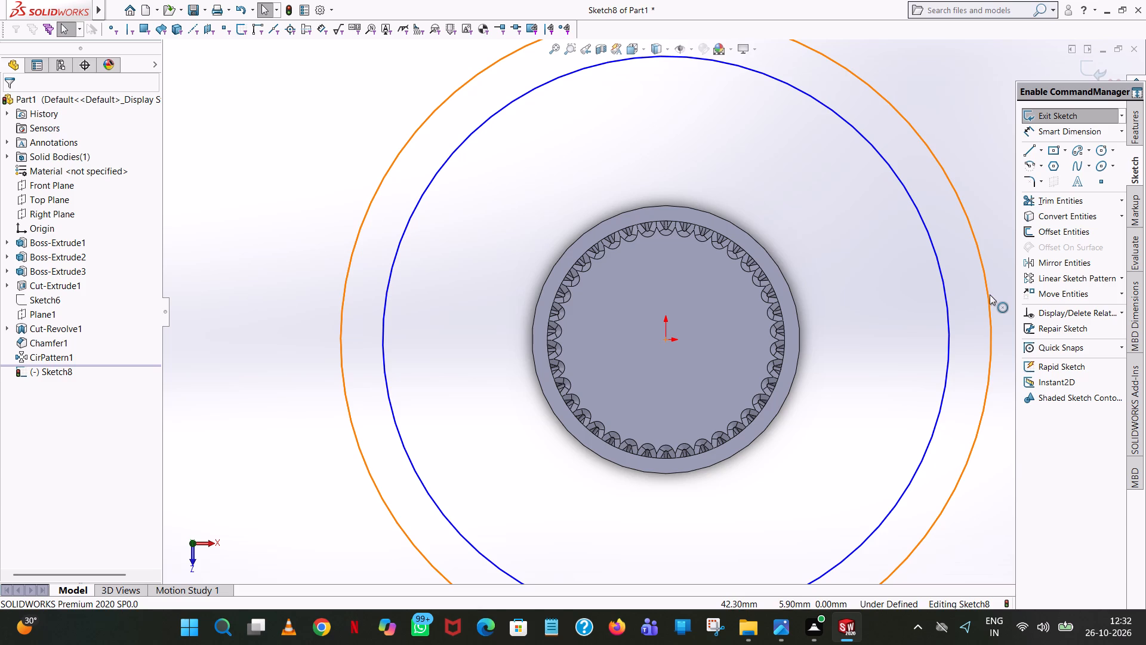
Sketch a 3.5 mm vertical line upward at 90° from the outer circle's quadrant point on the positive X side, tangent to the circle.
{"action": "scroll", "coordinate": [990, 294], "scroll_direction": "up", "scroll_amount": 2}
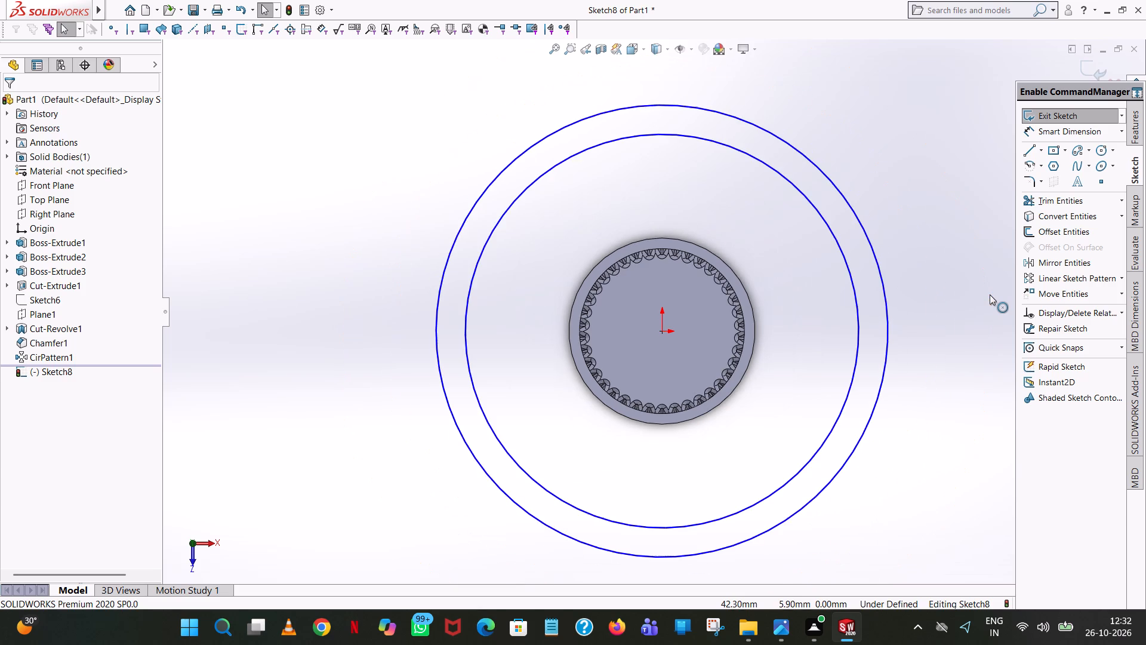
{"action": "scroll", "coordinate": [990, 294], "scroll_direction": "up", "scroll_amount": 2}
{"action": "scroll", "coordinate": [978, 300], "scroll_direction": "down", "scroll_amount": 2}
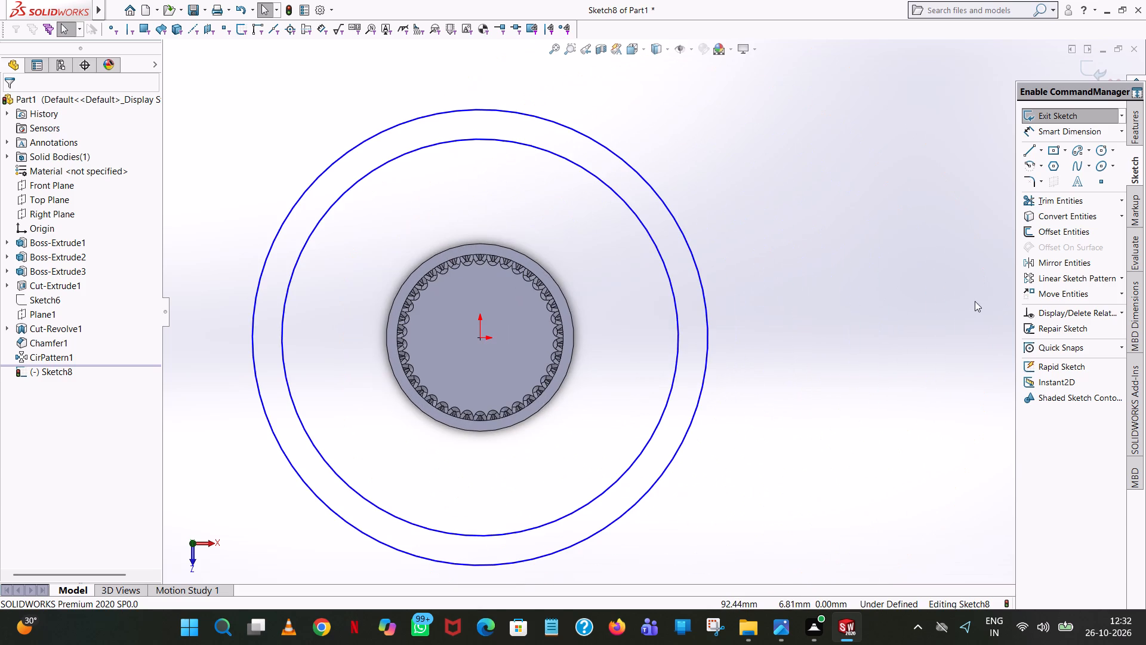
{"action": "left_click", "coordinate": [1027, 150]}
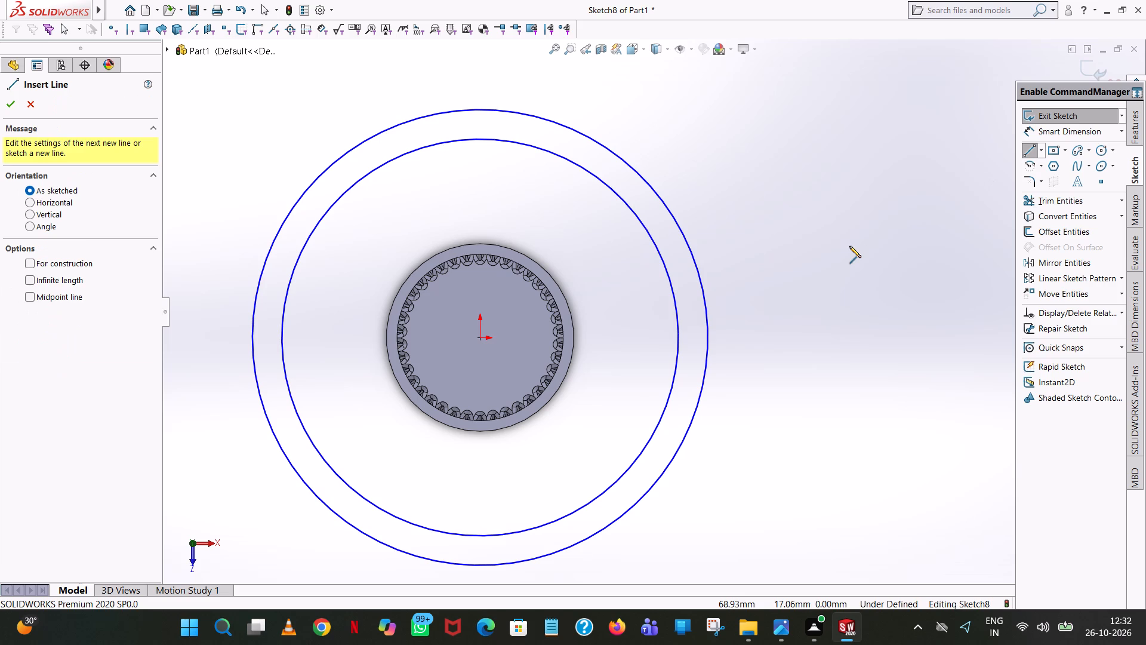
{"action": "left_click", "coordinate": [706, 337]}
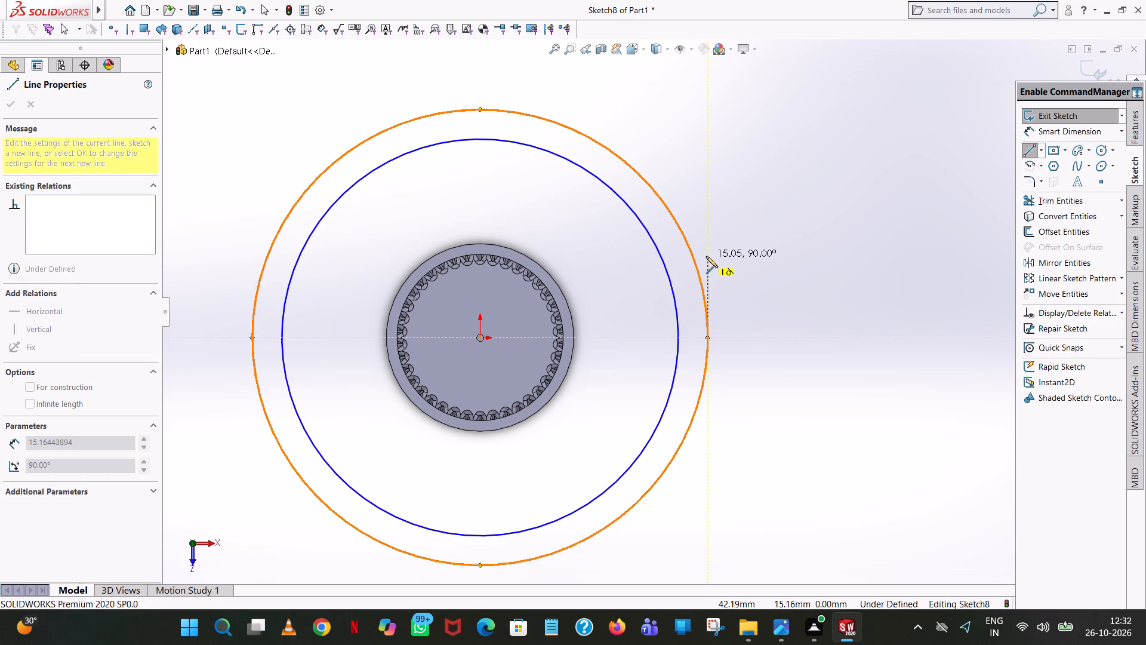
{"action": "scroll", "coordinate": [706, 256], "scroll_direction": "down", "scroll_amount": 2}
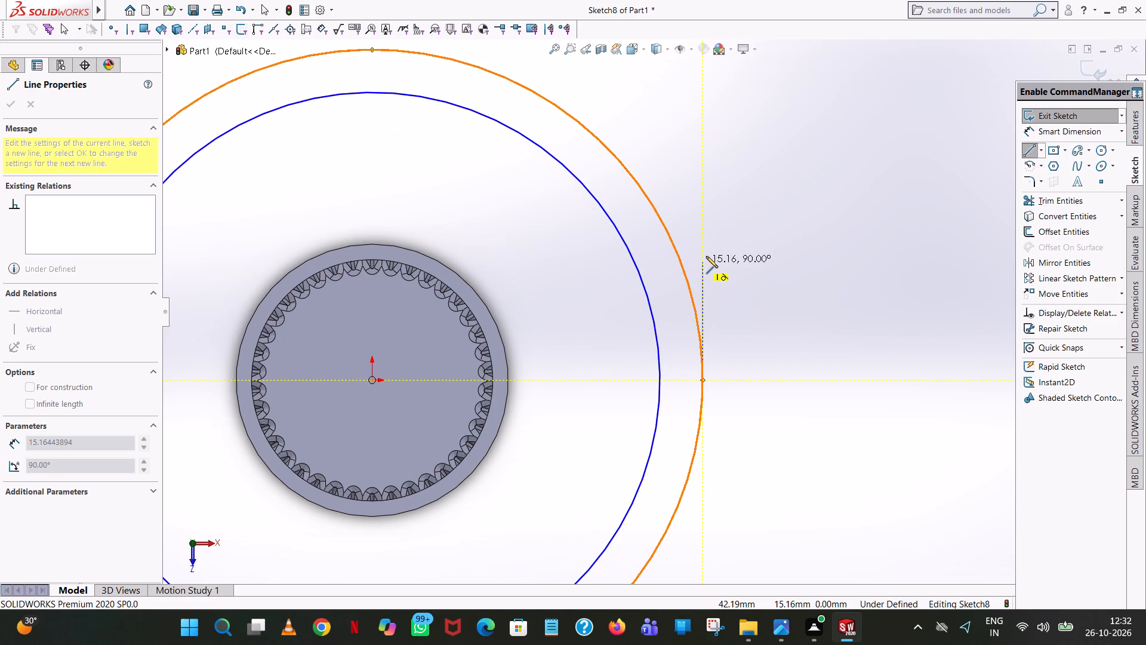
{"action": "left_click", "coordinate": [706, 256]}
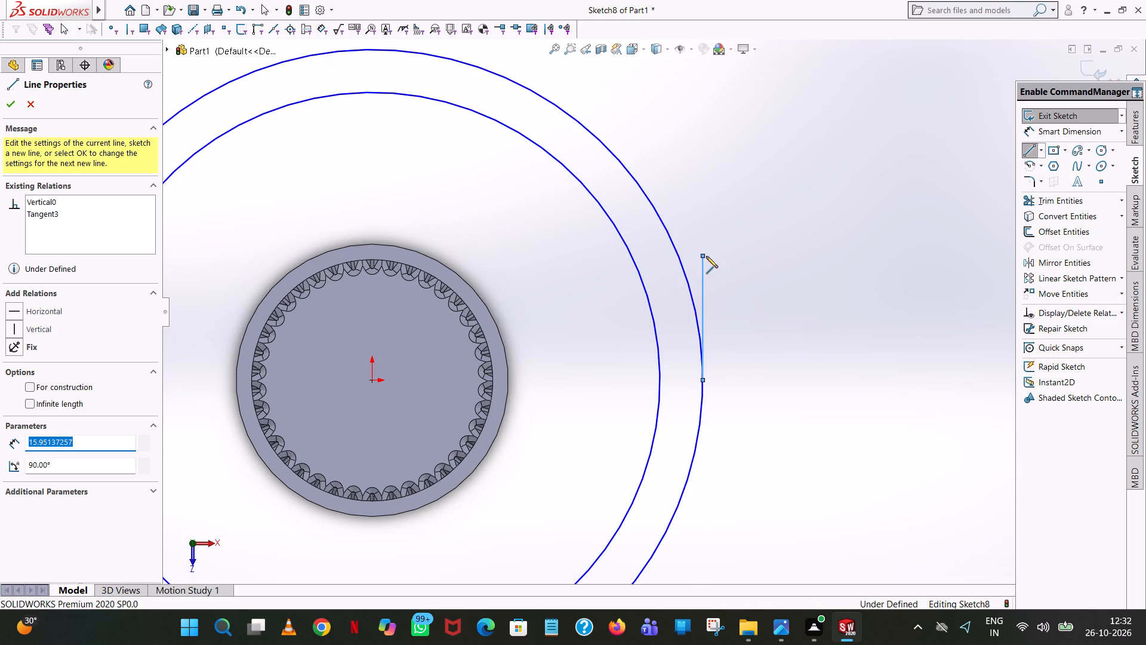
{"action": "type", "text": "3.5"}
{"action": "key", "text": "Return"}
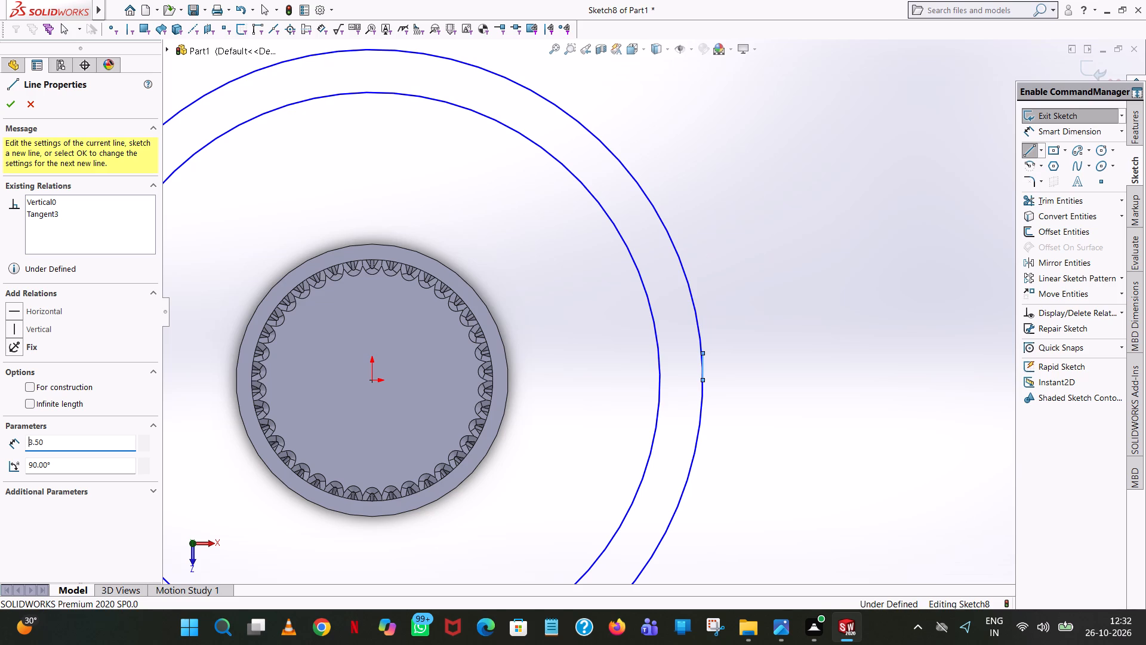
{"action": "right_click", "coordinate": [706, 256]}
{"action": "left_click", "coordinate": [743, 269]}
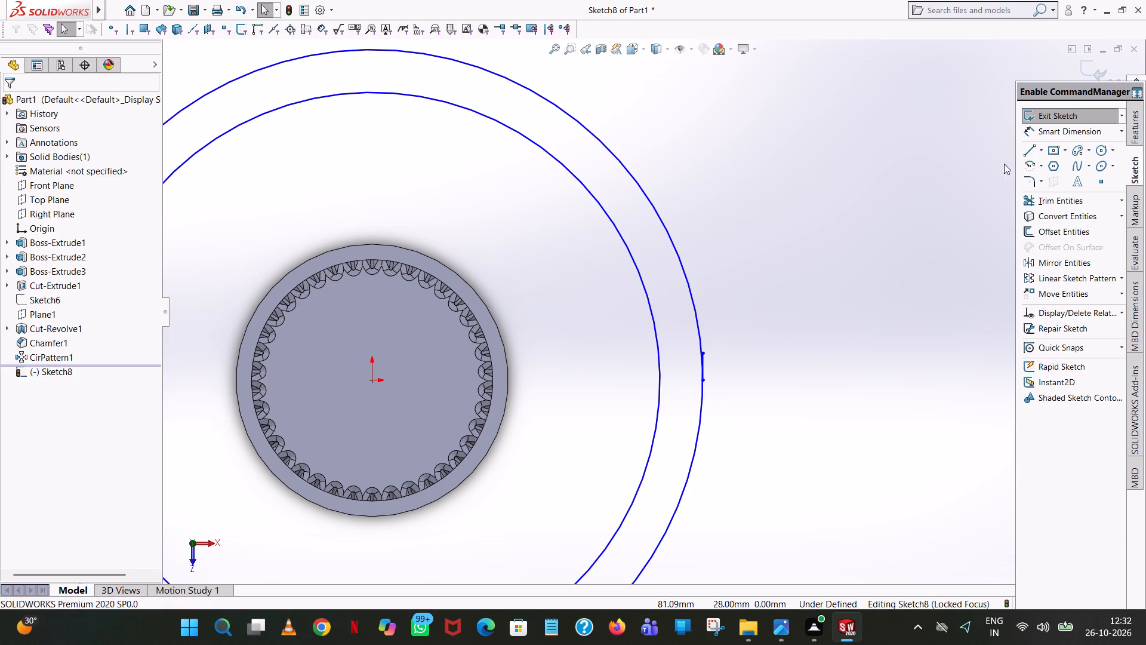
Sketch a matching 3.5 mm vertical line downward at 270° from the same quadrant point of the outer circle.
{"action": "left_click", "coordinate": [1024, 153]}
{"action": "scroll", "coordinate": [712, 401], "scroll_direction": "down", "scroll_amount": 4}
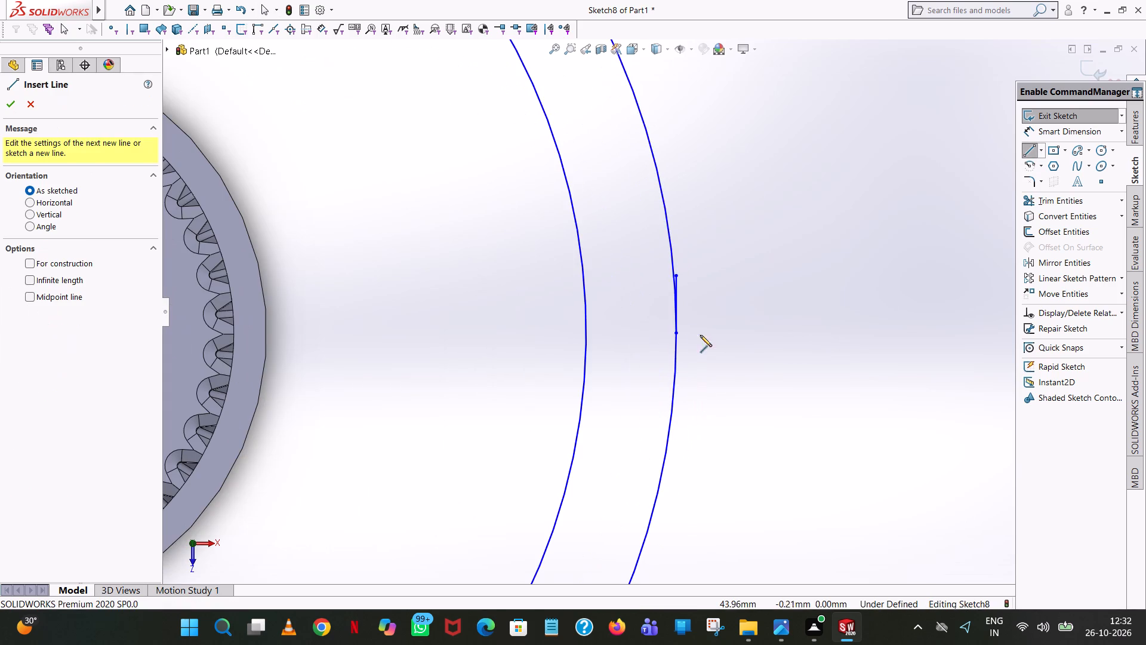
{"action": "left_click", "coordinate": [676, 333]}
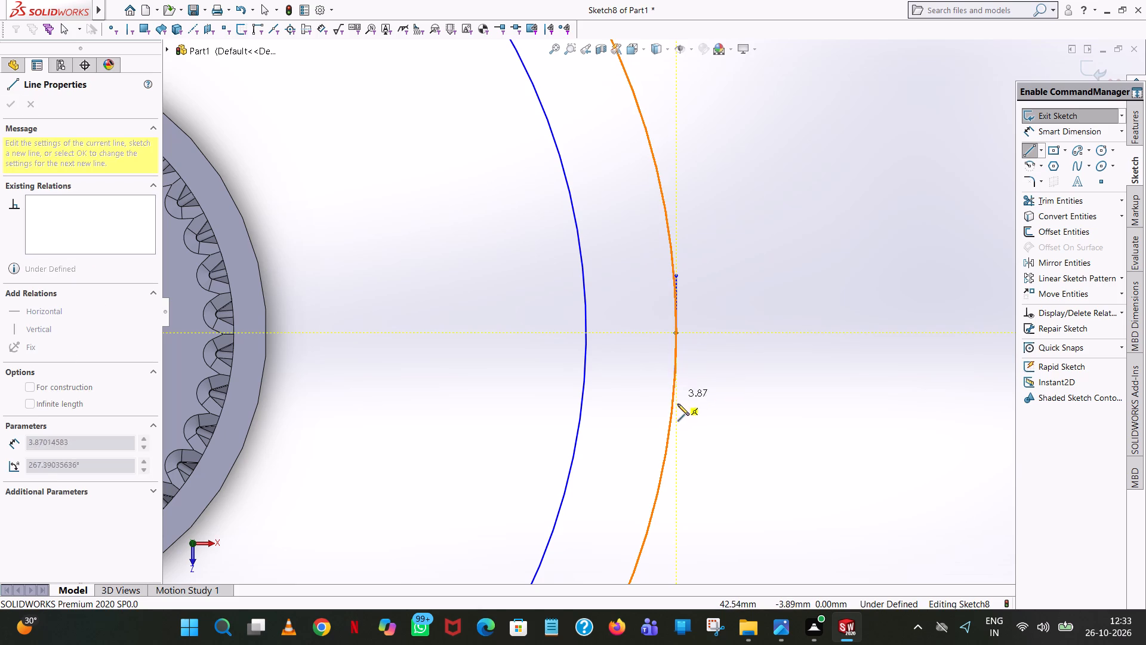
{"action": "left_click", "coordinate": [676, 452]}
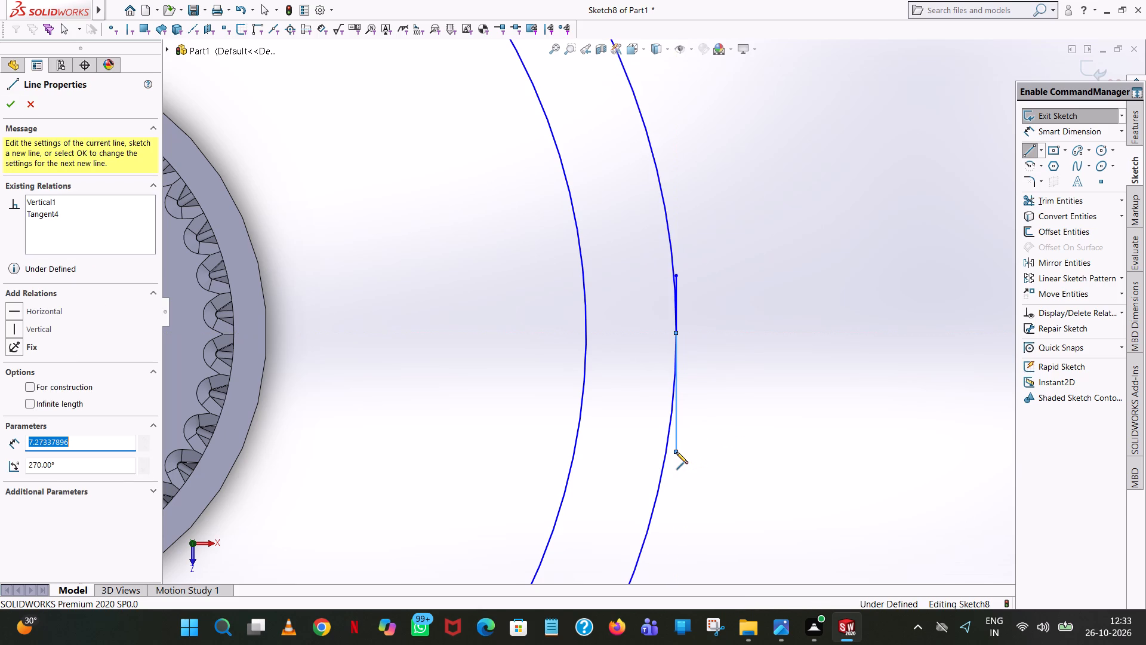
{"action": "type", "text": "3.5"}
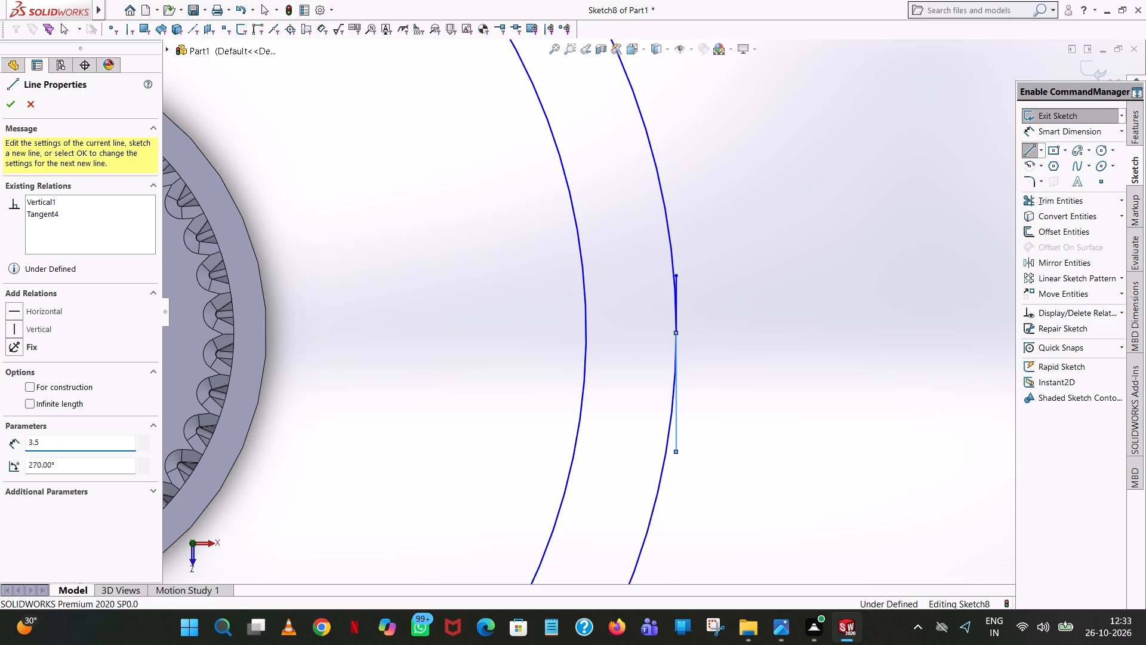
{"action": "key", "text": "Return"}
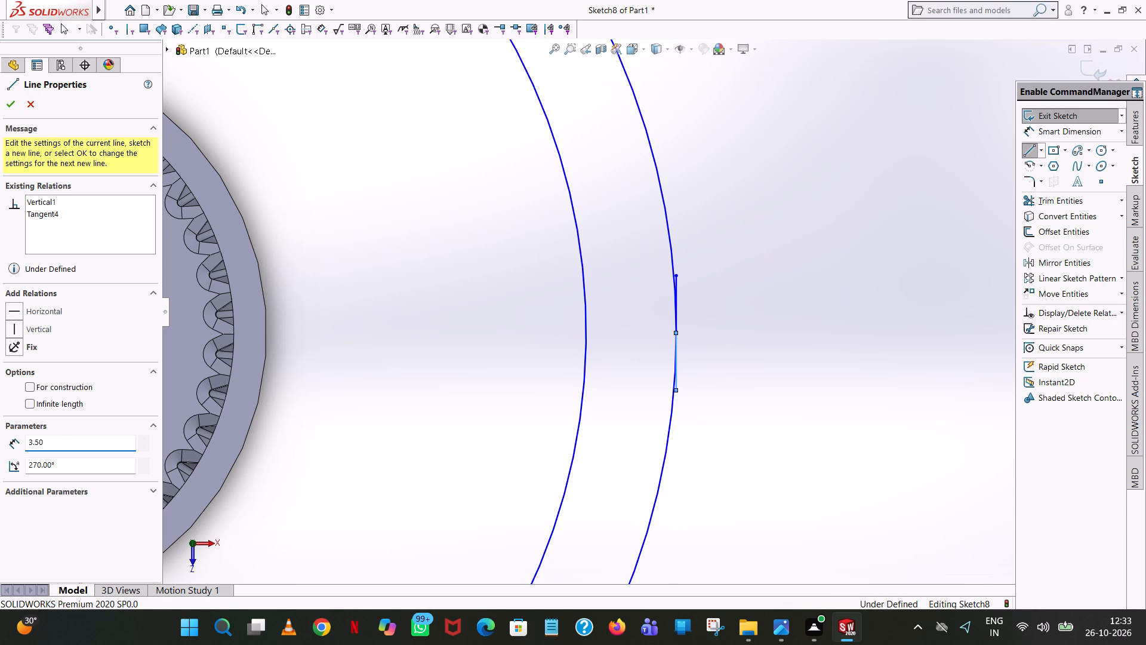
{"action": "right_click", "coordinate": [676, 452]}
{"action": "left_click", "coordinate": [714, 451]}
{"action": "right_click", "coordinate": [714, 453]}
{"action": "left_click", "coordinate": [743, 463]}
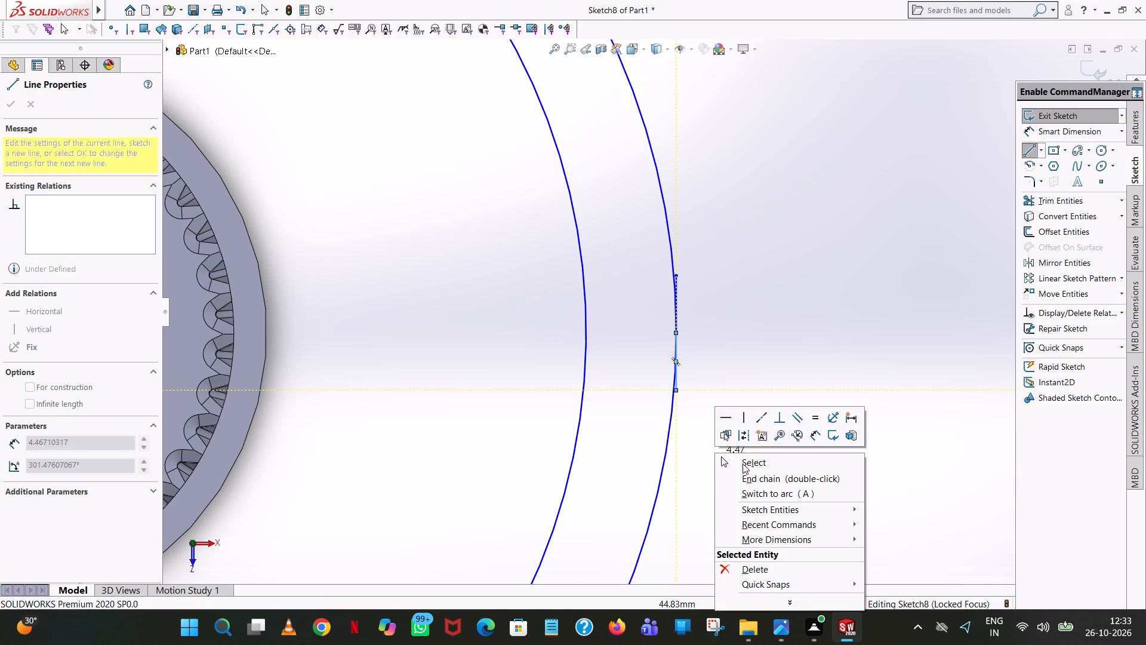
Sketch a 9 mm vertical line upward at 90° from the origin.
{"action": "left_click", "coordinate": [1033, 154]}
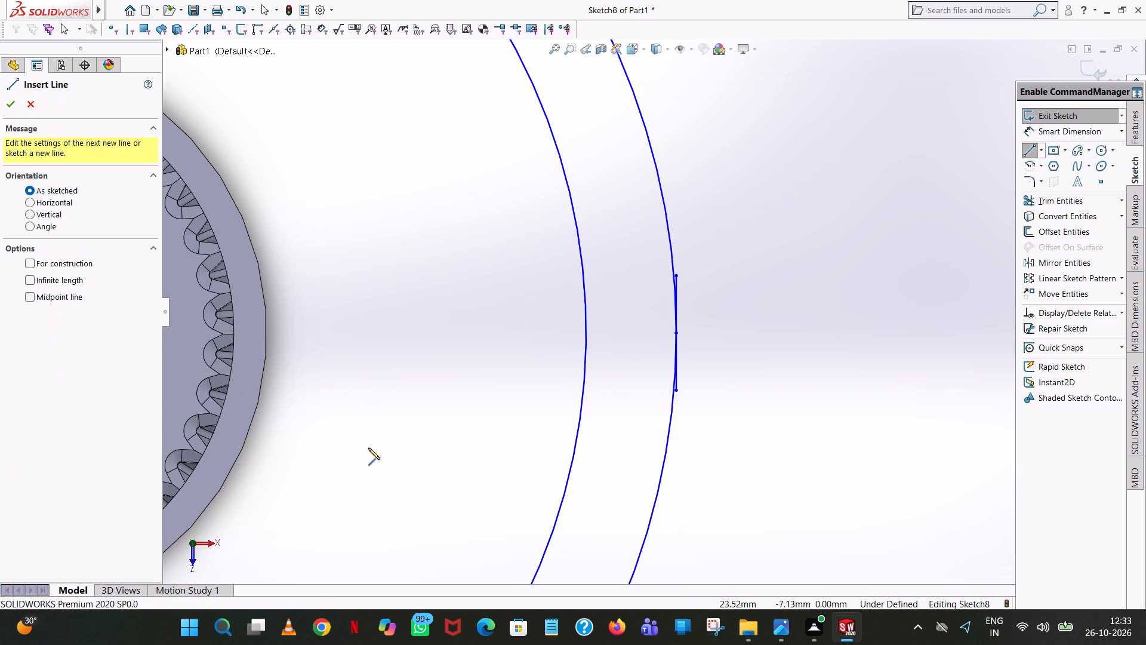
{"action": "scroll", "coordinate": [372, 446], "scroll_direction": "up", "scroll_amount": 3}
{"action": "scroll", "coordinate": [439, 401], "scroll_direction": "up", "scroll_amount": 1}
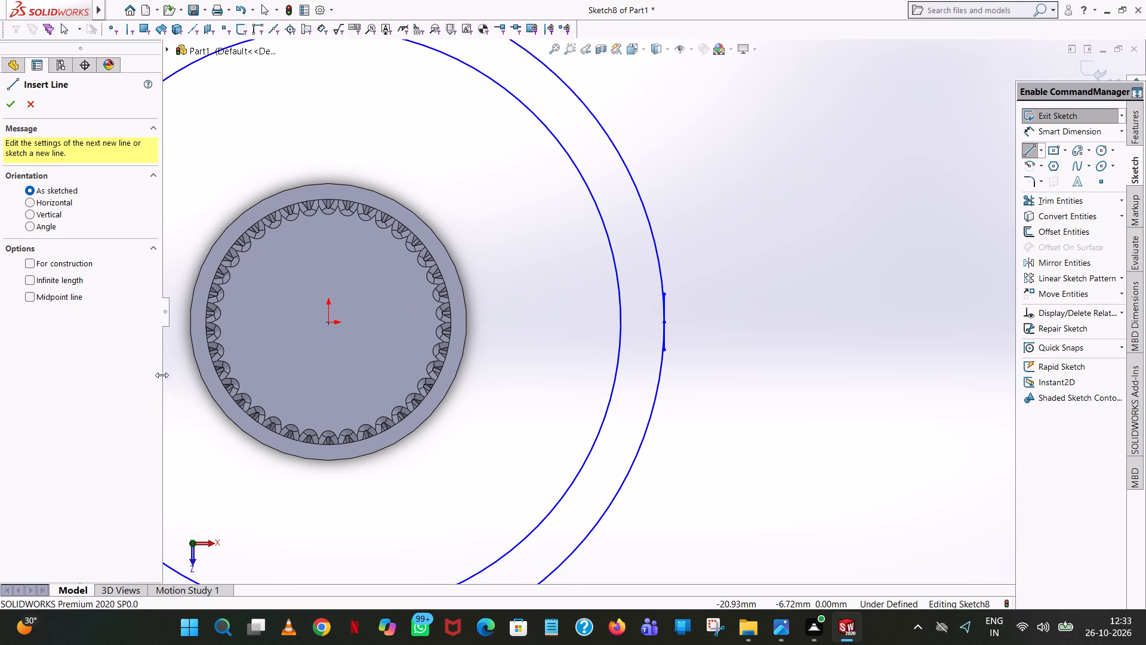
{"action": "left_click", "coordinate": [329, 322]}
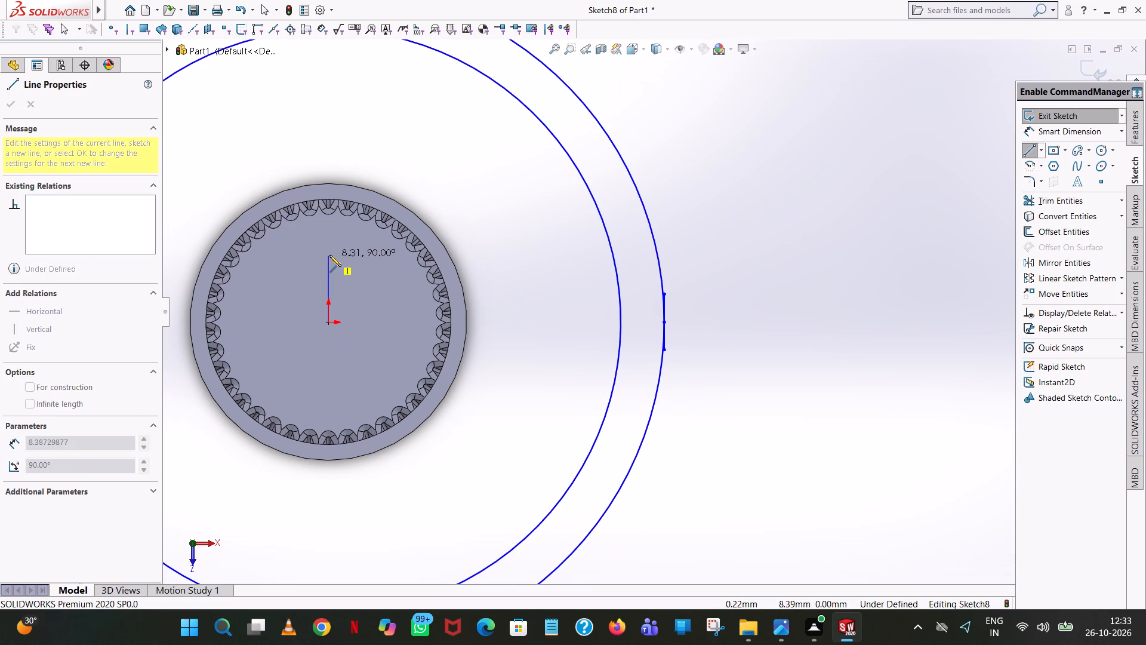
{"action": "left_click", "coordinate": [329, 255]}
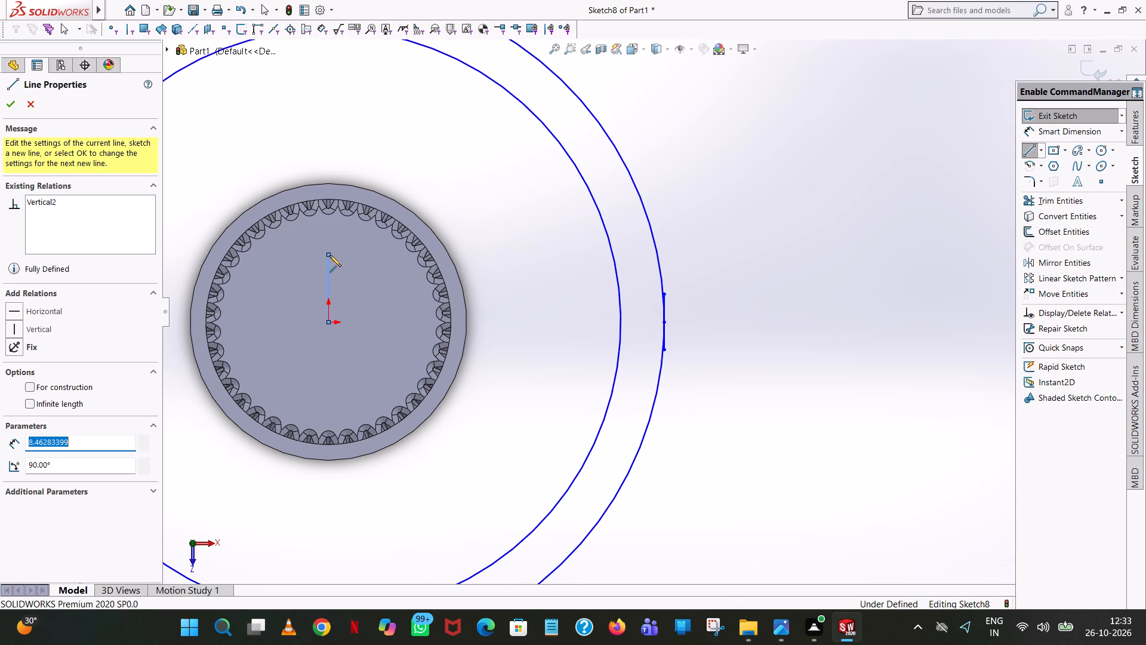
{"action": "key", "text": "9"}
{"action": "key", "text": "Return"}
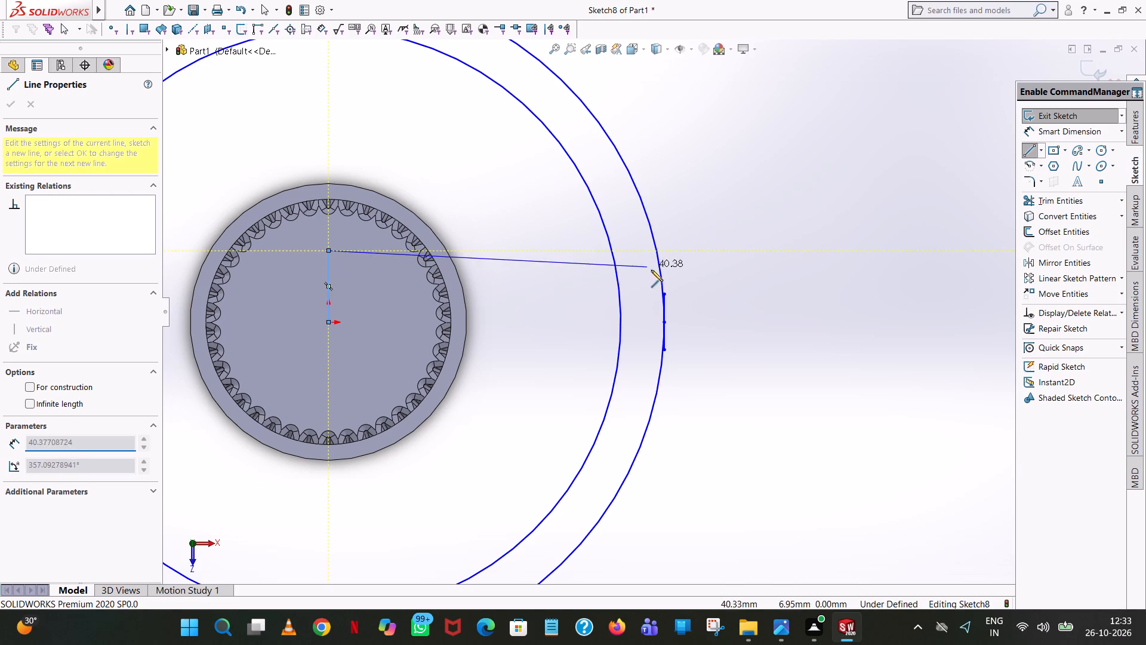
Connect the upper end of the 9 mm line to the upper end of the tangent line on the outer circle.
{"action": "scroll", "coordinate": [666, 290], "scroll_direction": "down", "scroll_amount": 7}
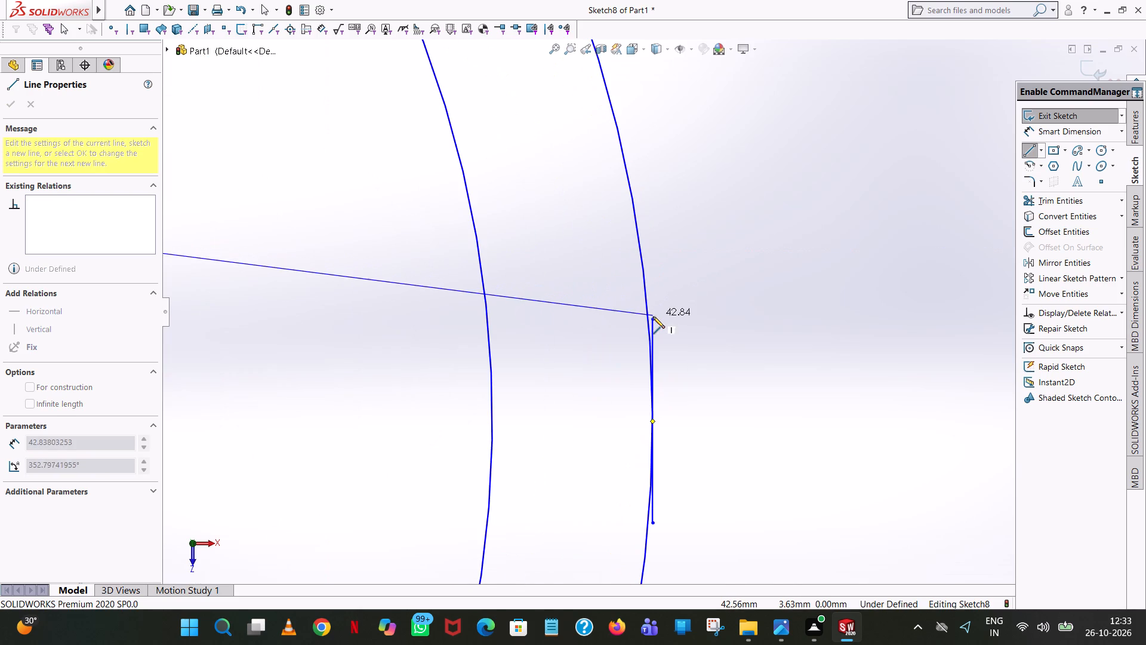
{"action": "left_click", "coordinate": [653, 317]}
{"action": "right_click", "coordinate": [653, 317]}
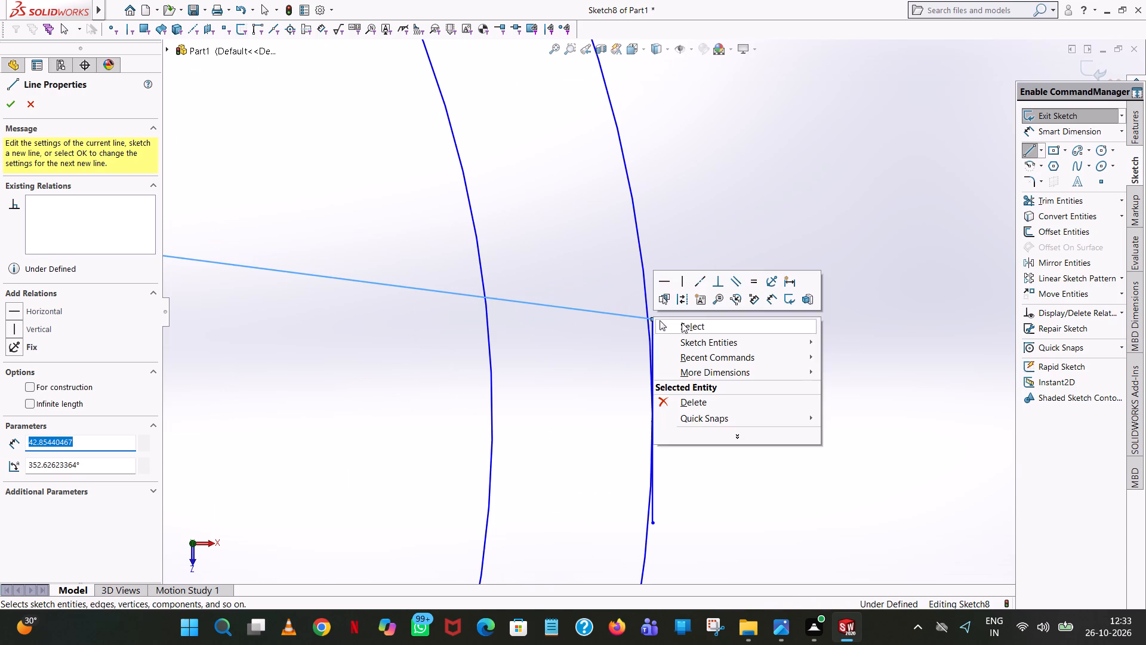
{"action": "left_click", "coordinate": [682, 322]}
Sketch a matching 9 mm vertical line downward at 270° from the origin.
{"action": "left_click", "coordinate": [1027, 149]}
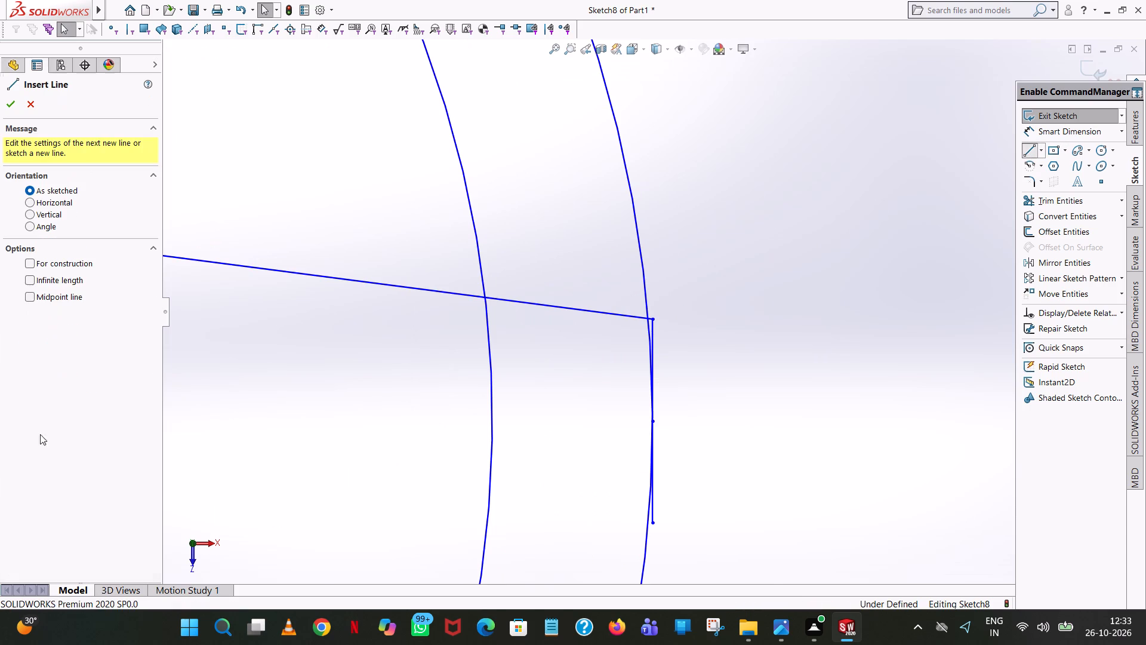
{"action": "scroll", "coordinate": [0, 492], "scroll_direction": "up", "scroll_amount": 6}
{"action": "scroll", "coordinate": [313, 425], "scroll_direction": "up", "scroll_amount": 6}
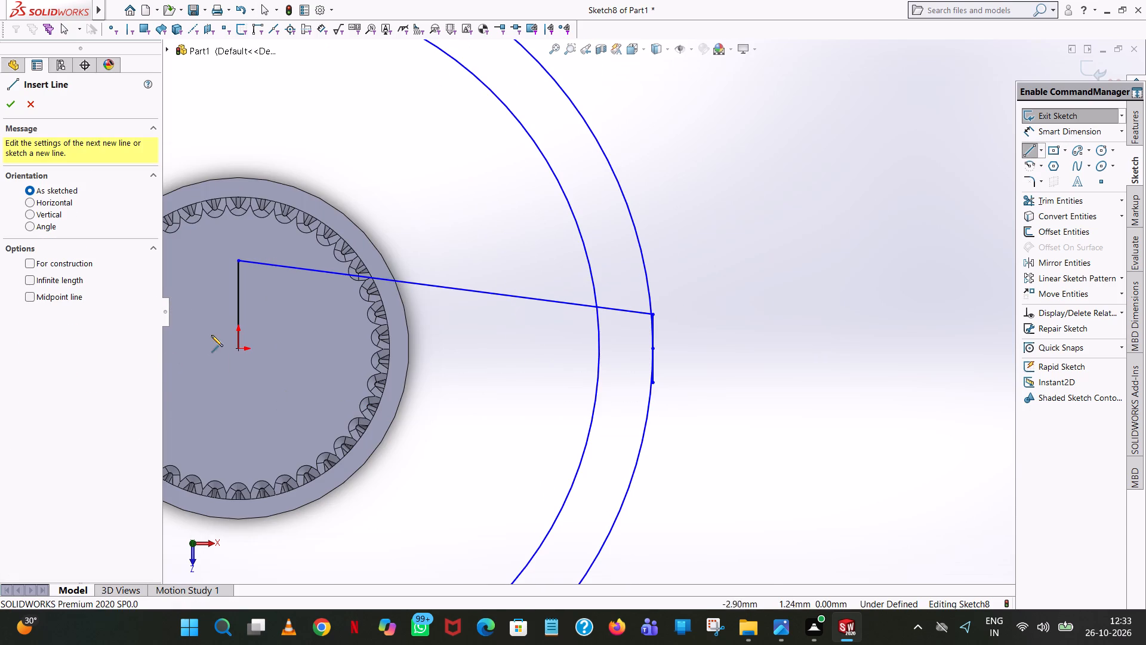
{"action": "left_click", "coordinate": [236, 347]}
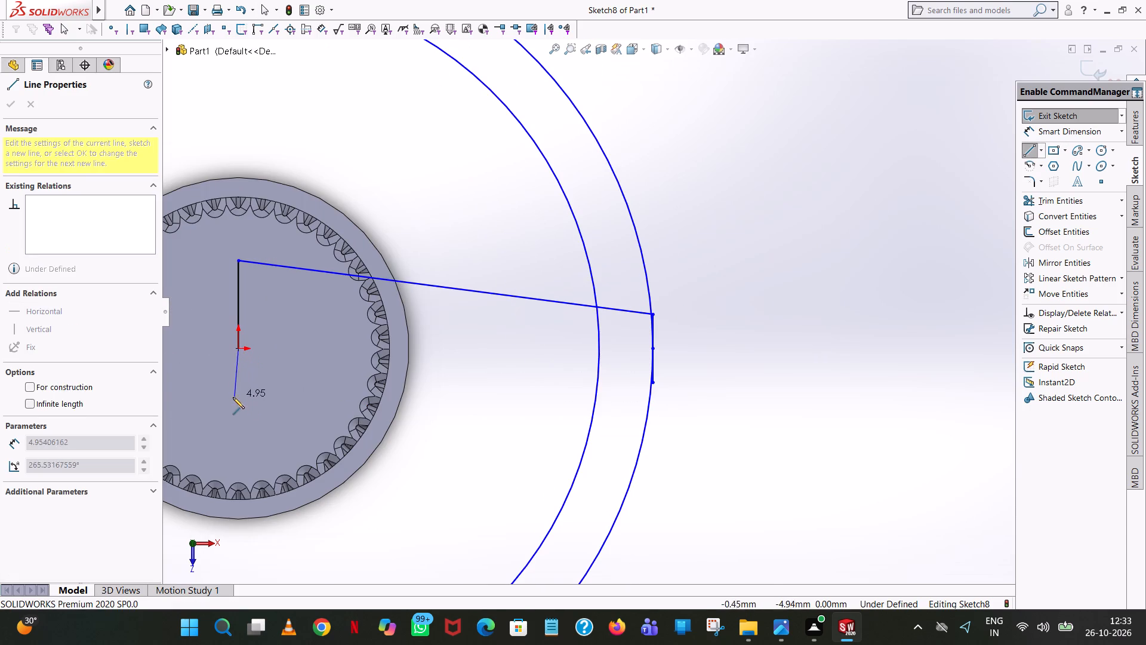
{"action": "left_click", "coordinate": [238, 411]}
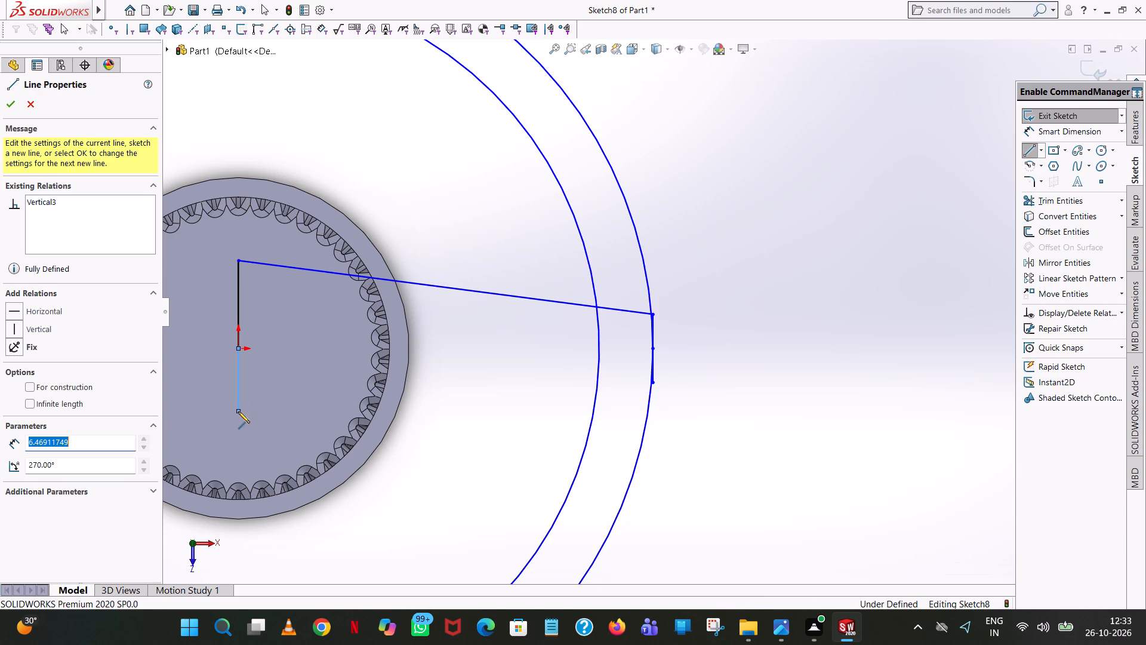
{"action": "key", "text": "9"}
{"action": "key", "text": "Return"}
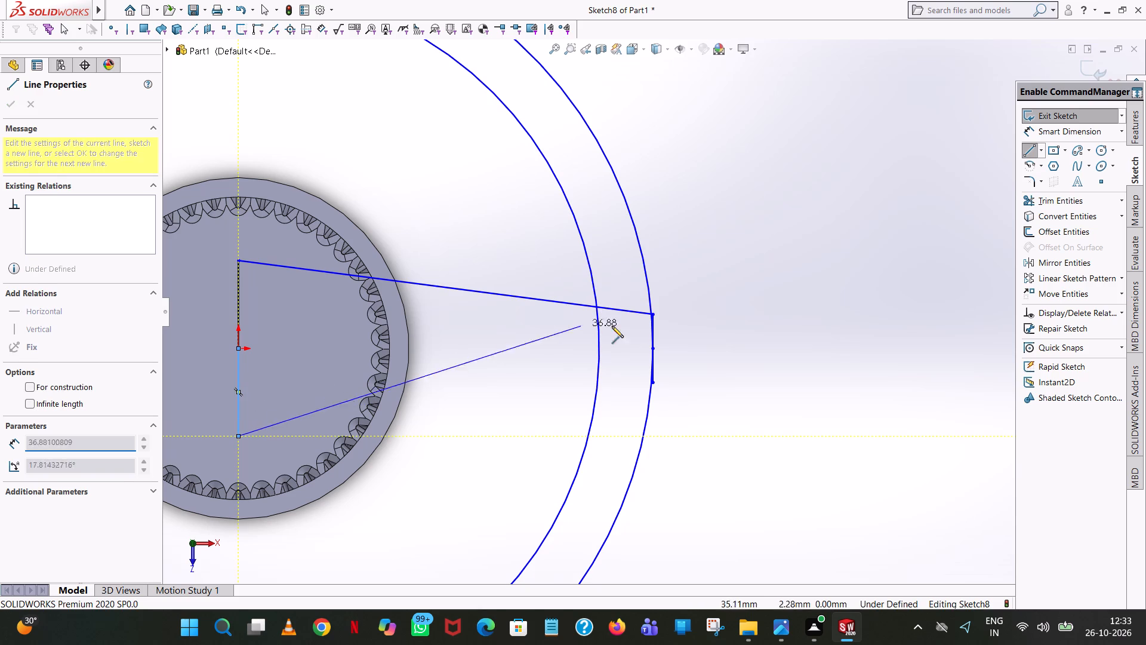
Connect the lower end of the downward 9 mm line to the lower end of the tangent line on the outer circle.
{"action": "scroll", "coordinate": [652, 383], "scroll_direction": "down", "scroll_amount": 4}
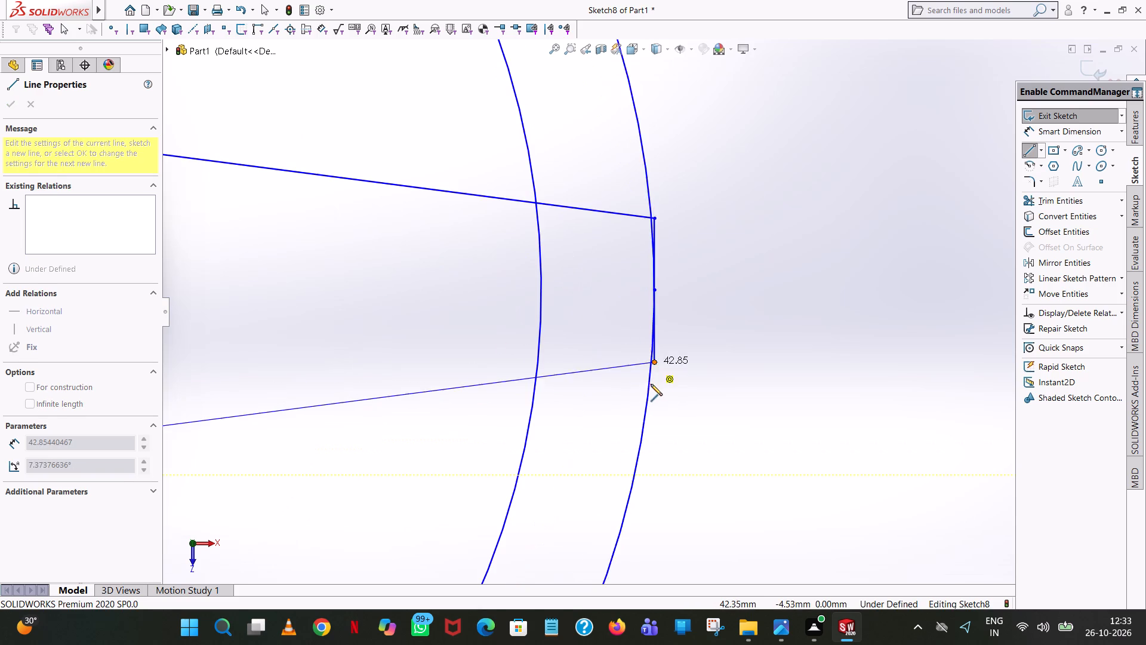
{"action": "left_click", "coordinate": [654, 363]}
{"action": "right_click", "coordinate": [654, 363]}
{"action": "left_click", "coordinate": [683, 371]}
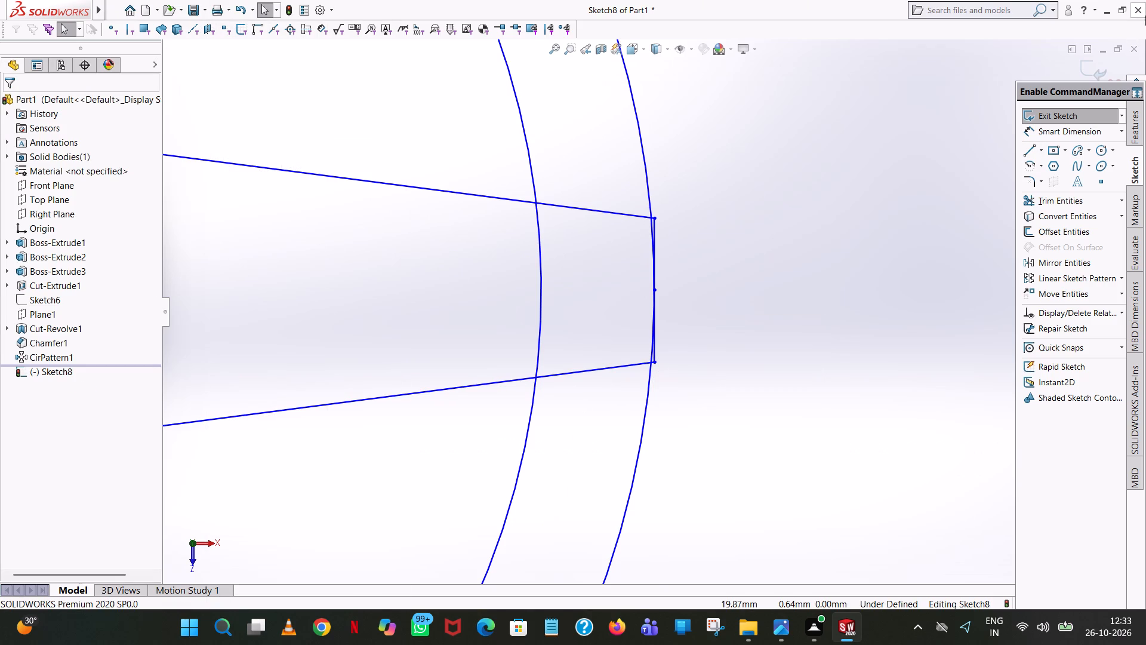
Draw a circle centred on the origin with a radius of 15.5 mm, matching the edge around the serrations.
{"action": "scroll", "coordinate": [509, 310], "scroll_direction": "up", "scroll_amount": 2}
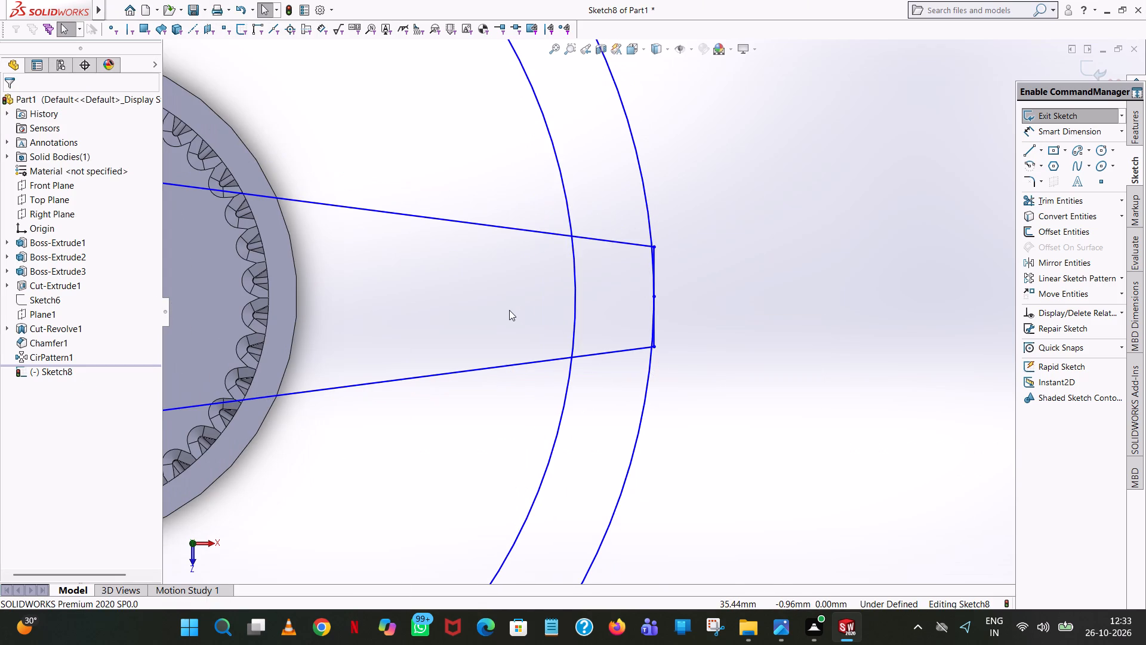
{"action": "scroll", "coordinate": [509, 310], "scroll_direction": "up", "scroll_amount": 2}
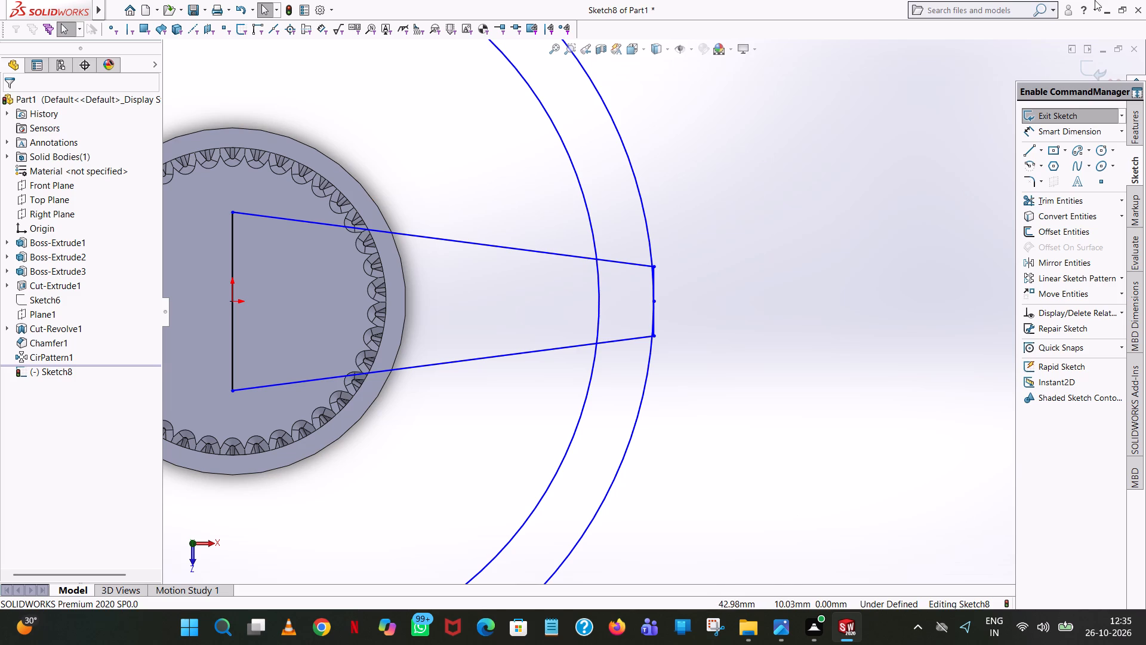
{"action": "left_click", "coordinate": [1102, 155]}
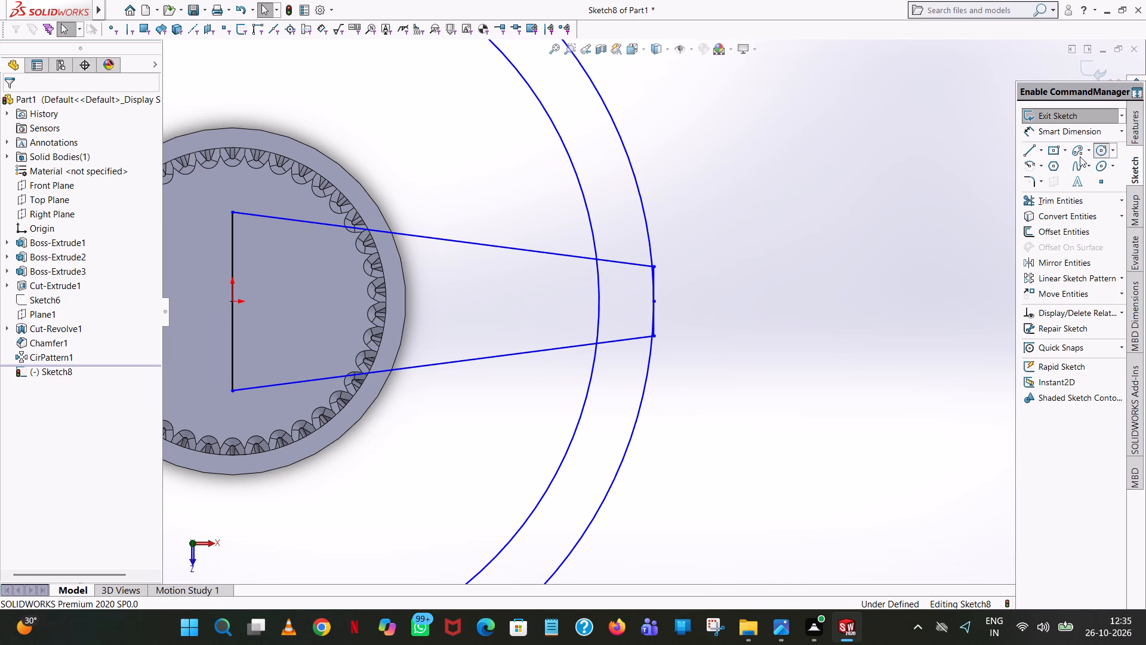
{"action": "left_click", "coordinate": [231, 302]}
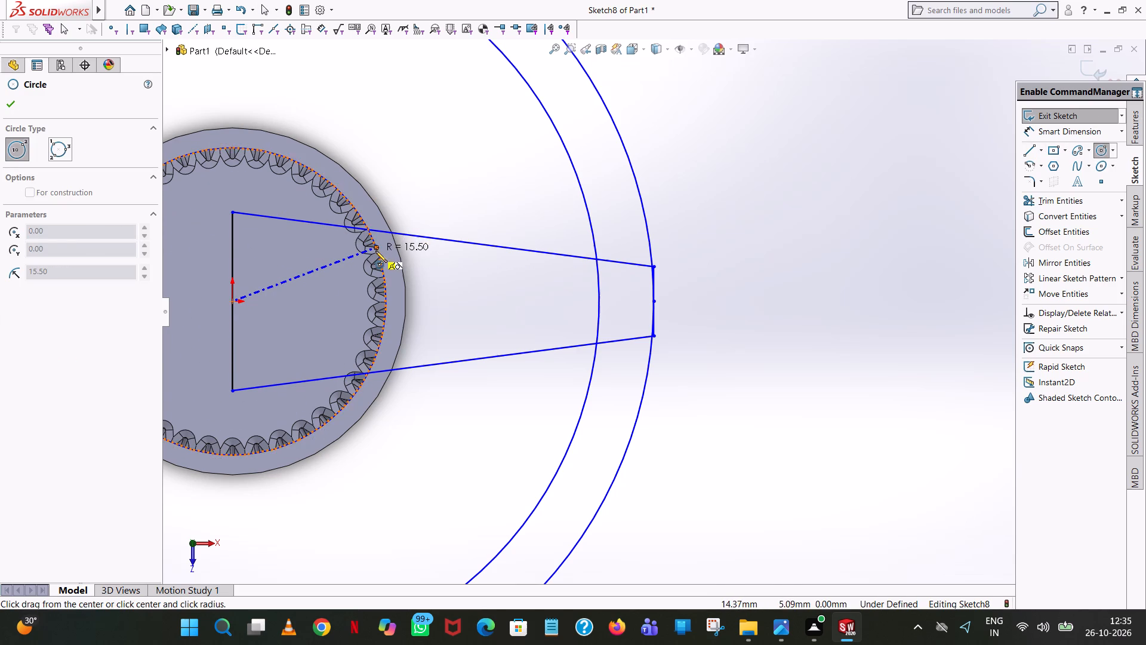
{"action": "left_click", "coordinate": [382, 260]}
{"action": "right_click", "coordinate": [382, 260]}
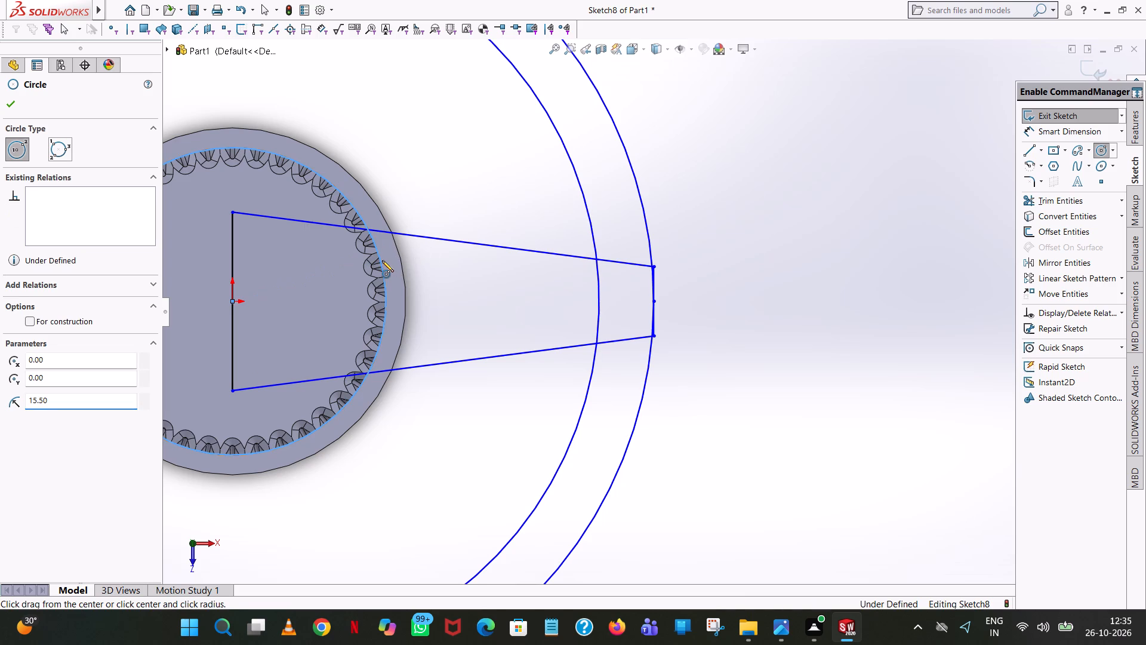
{"action": "left_click", "coordinate": [451, 277]}
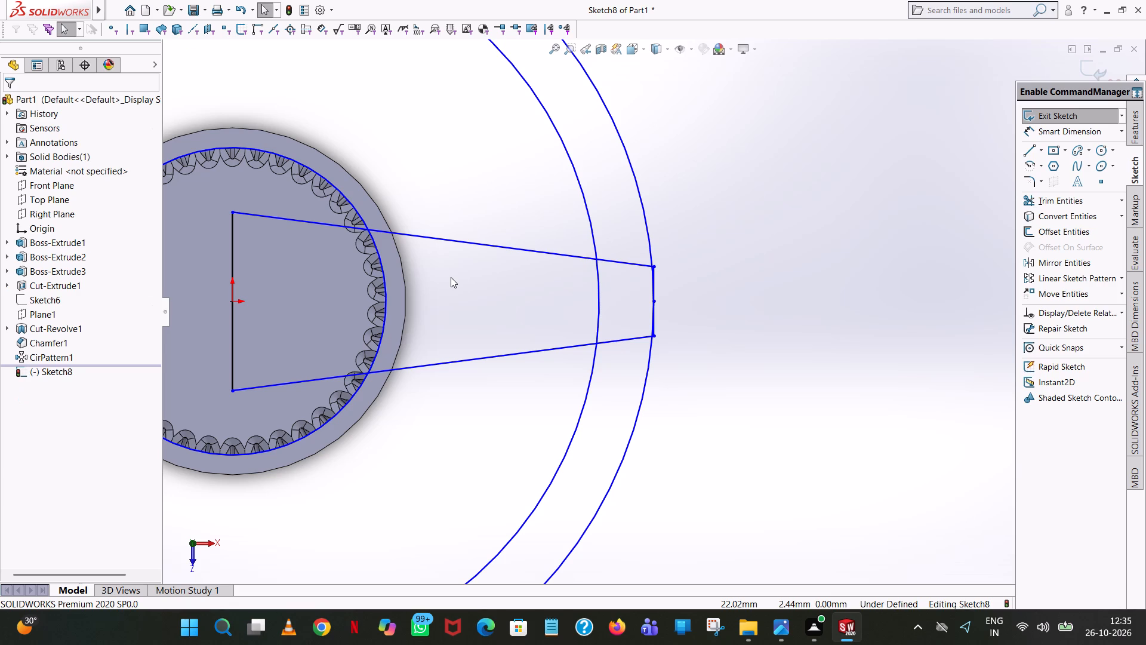
Trim the 15.5 mm-radius circle with Trim to closest, keeping only the arc between the two inclined lines.
{"action": "middle_click", "coordinate": [451, 277]}
{"action": "scroll", "coordinate": [451, 277], "scroll_direction": "up", "scroll_amount": 4}
{"action": "scroll", "coordinate": [451, 277], "scroll_direction": "down", "scroll_amount": 2}
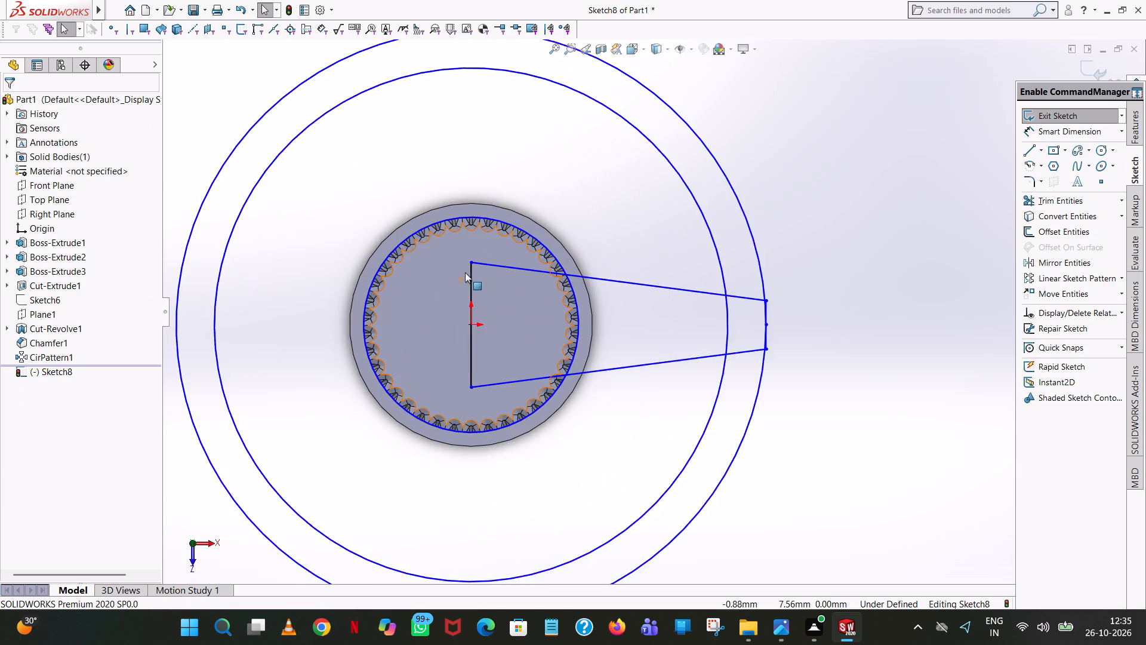
{"action": "scroll", "coordinate": [465, 272], "scroll_direction": "down", "scroll_amount": 3}
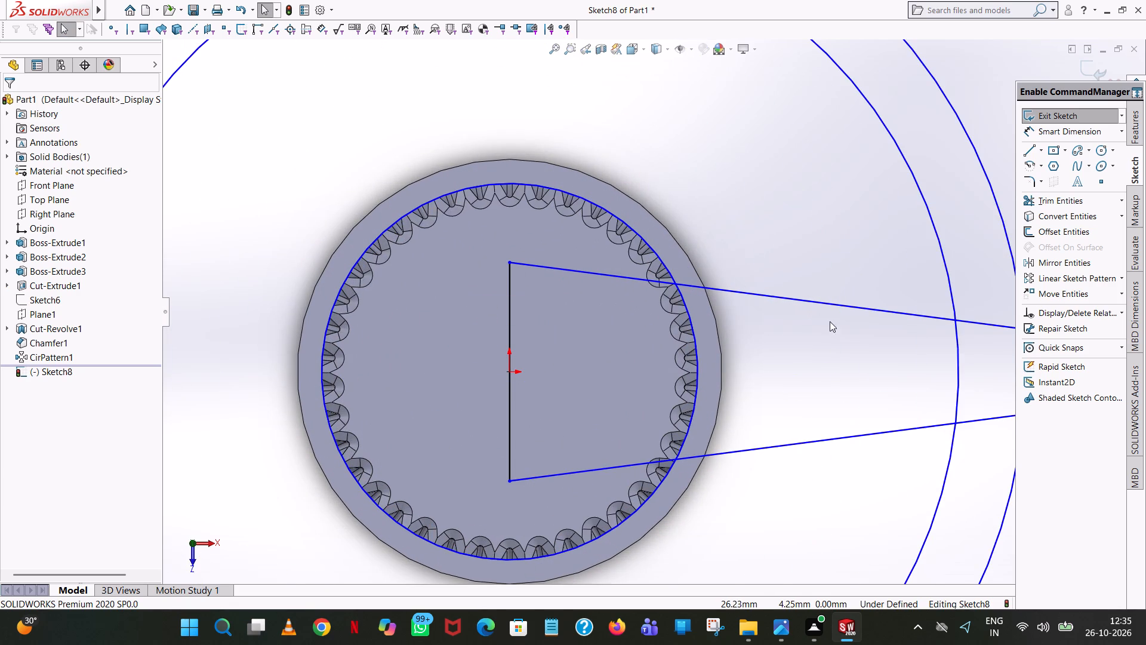
{"action": "scroll", "coordinate": [837, 318], "scroll_direction": "down", "scroll_amount": 1}
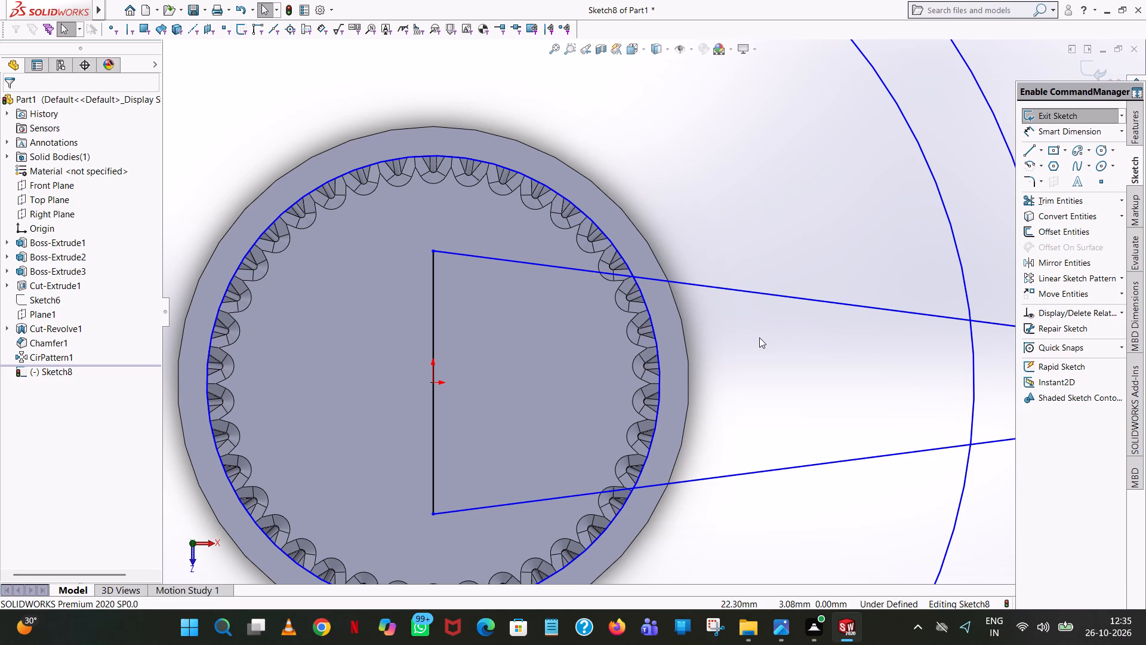
{"action": "scroll", "coordinate": [759, 337], "scroll_direction": "up", "scroll_amount": 2}
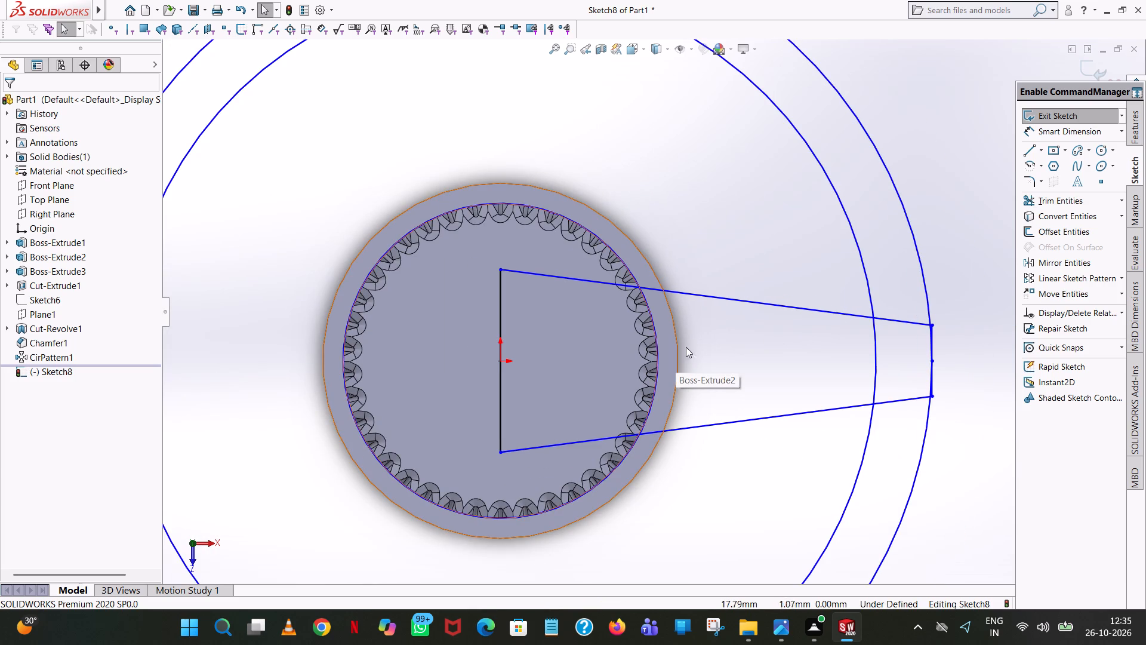
{"action": "left_click", "coordinate": [1040, 201]}
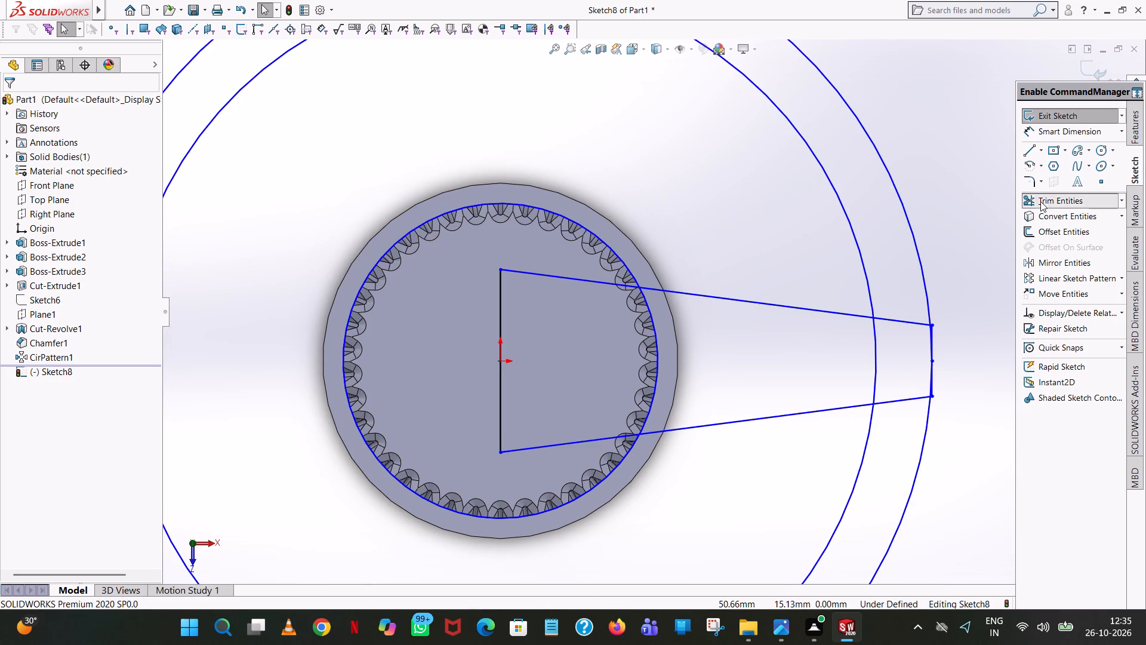
{"action": "left_click", "coordinate": [568, 216]}
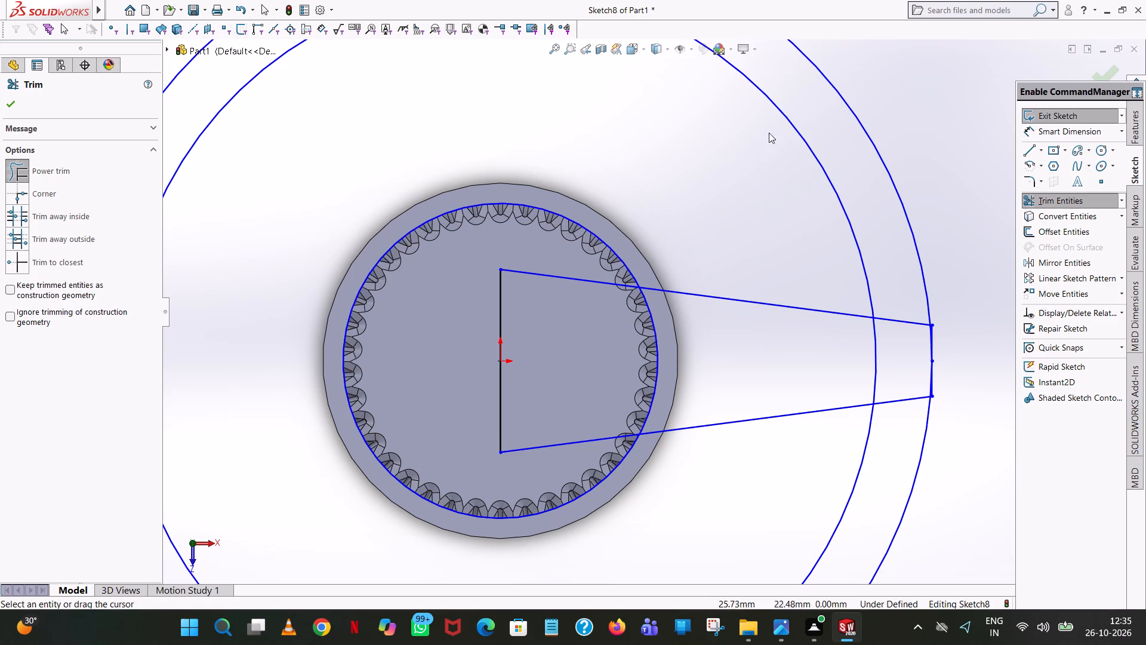
{"action": "left_click", "coordinate": [1074, 198]}
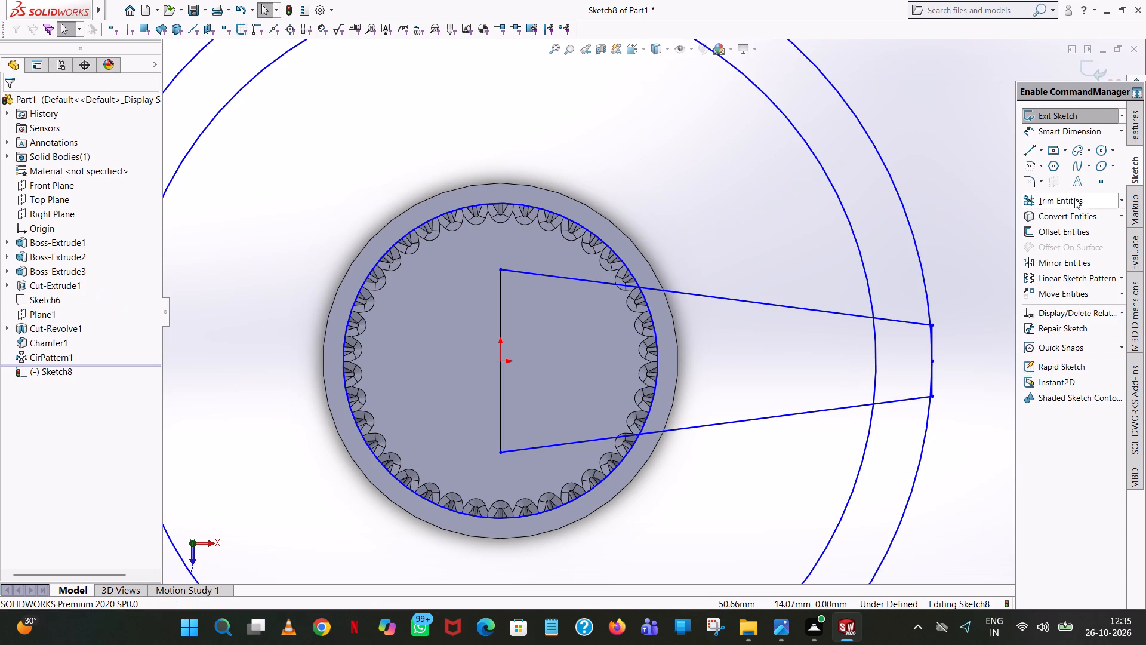
{"action": "left_click", "coordinate": [1069, 203]}
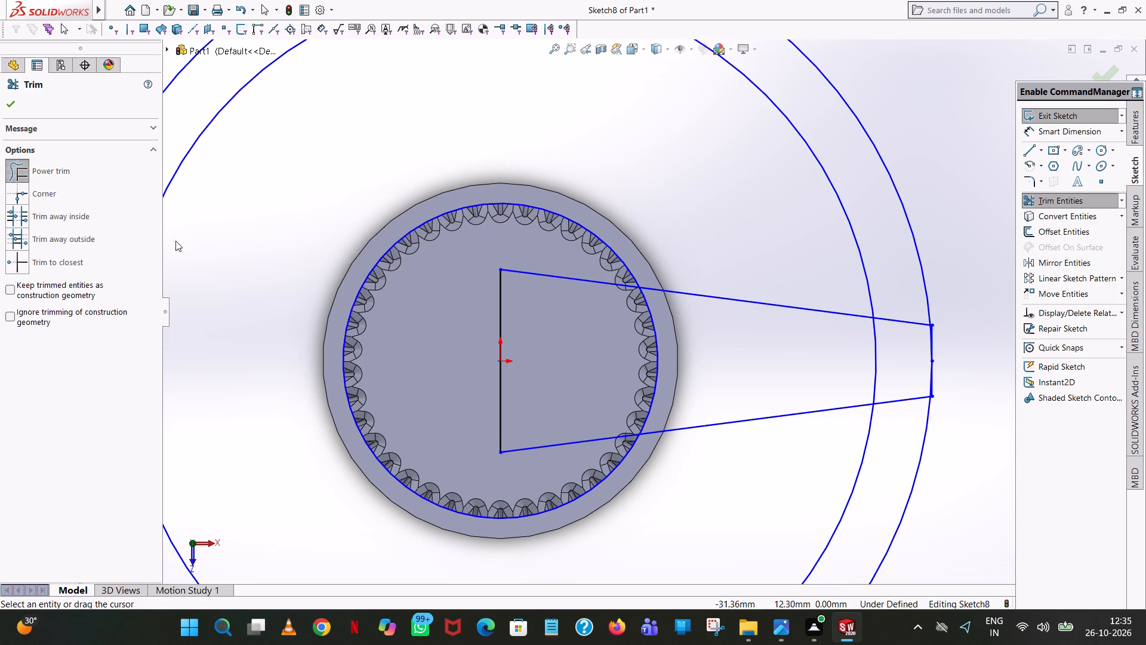
{"action": "left_click", "coordinate": [51, 265]}
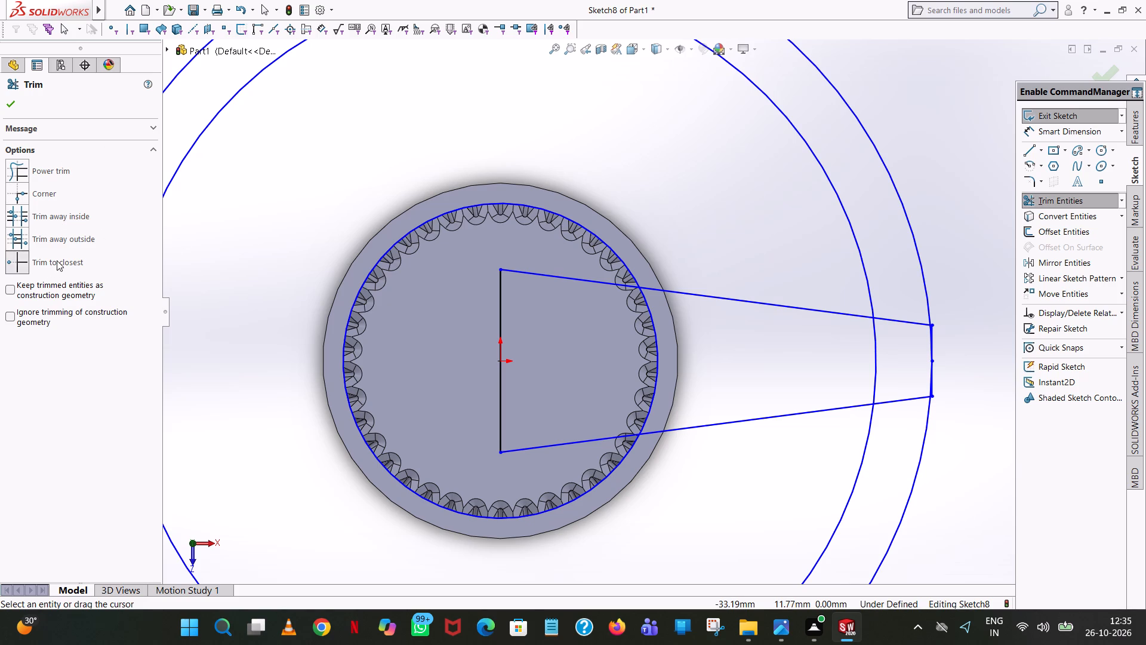
{"action": "left_click", "coordinate": [432, 217]}
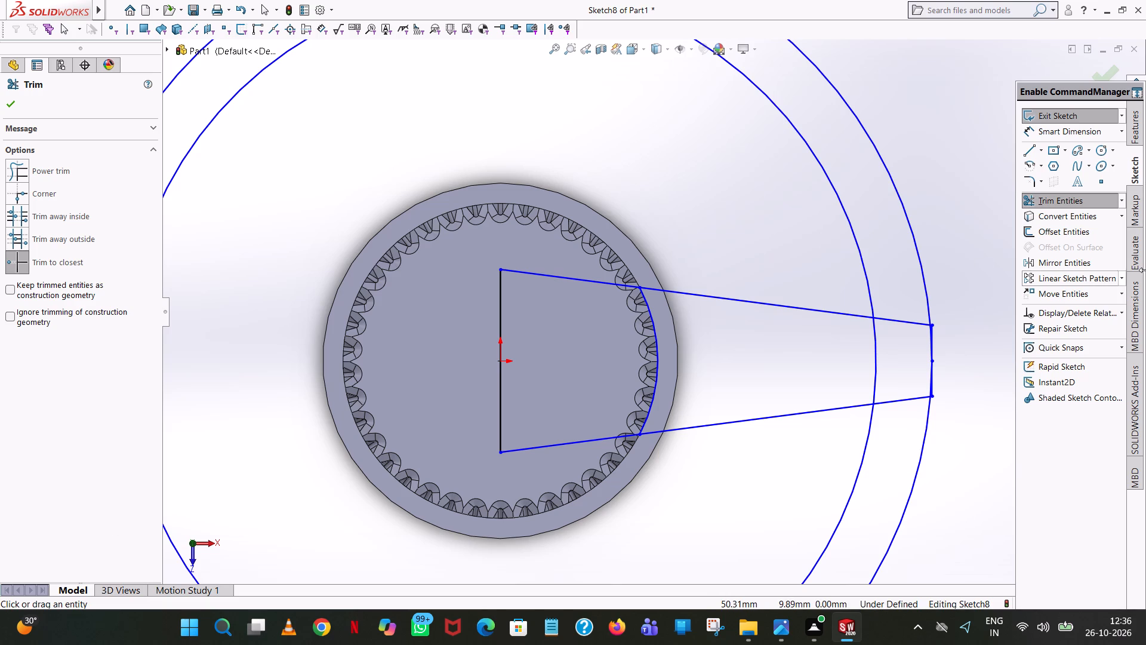
Add diameter dimensions to the outer circle and to the large circle just inside it.
{"action": "left_click", "coordinate": [1082, 130]}
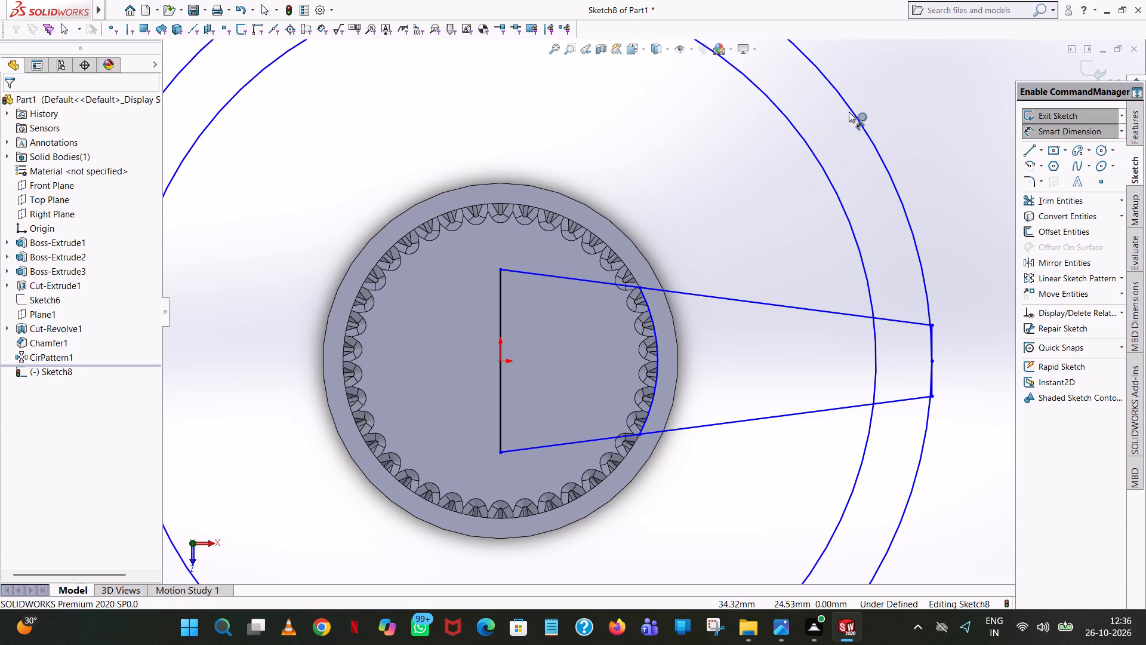
{"action": "left_click", "coordinate": [852, 109]}
{"action": "left_click", "coordinate": [959, 70]}
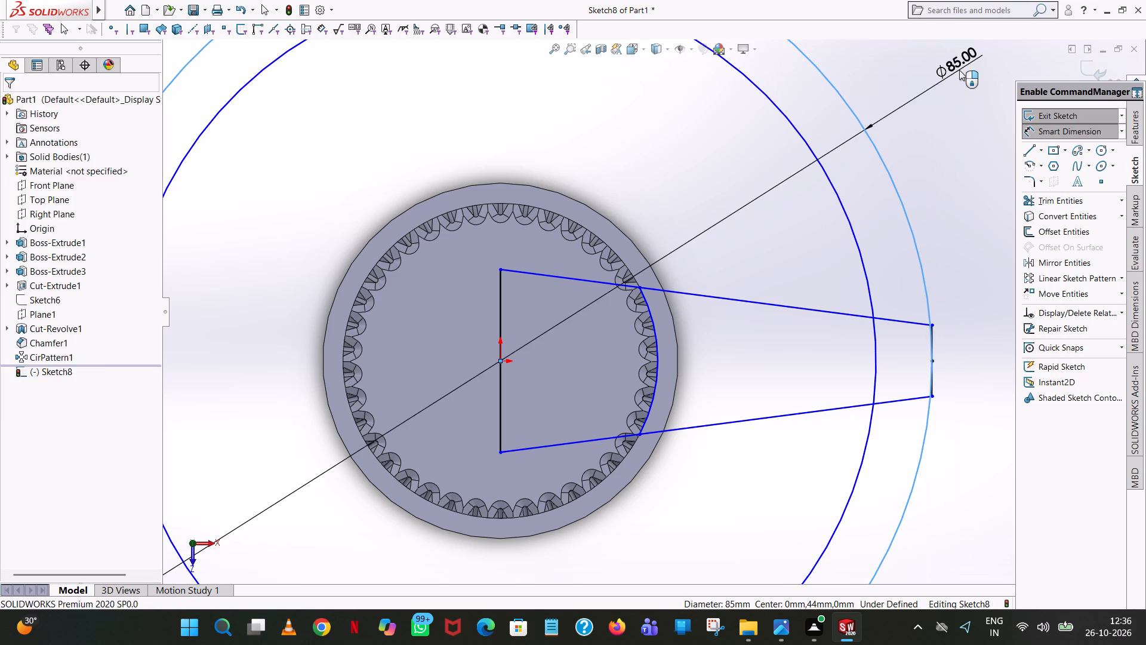
{"action": "left_click", "coordinate": [909, 50]}
{"action": "left_click", "coordinate": [916, 97]}
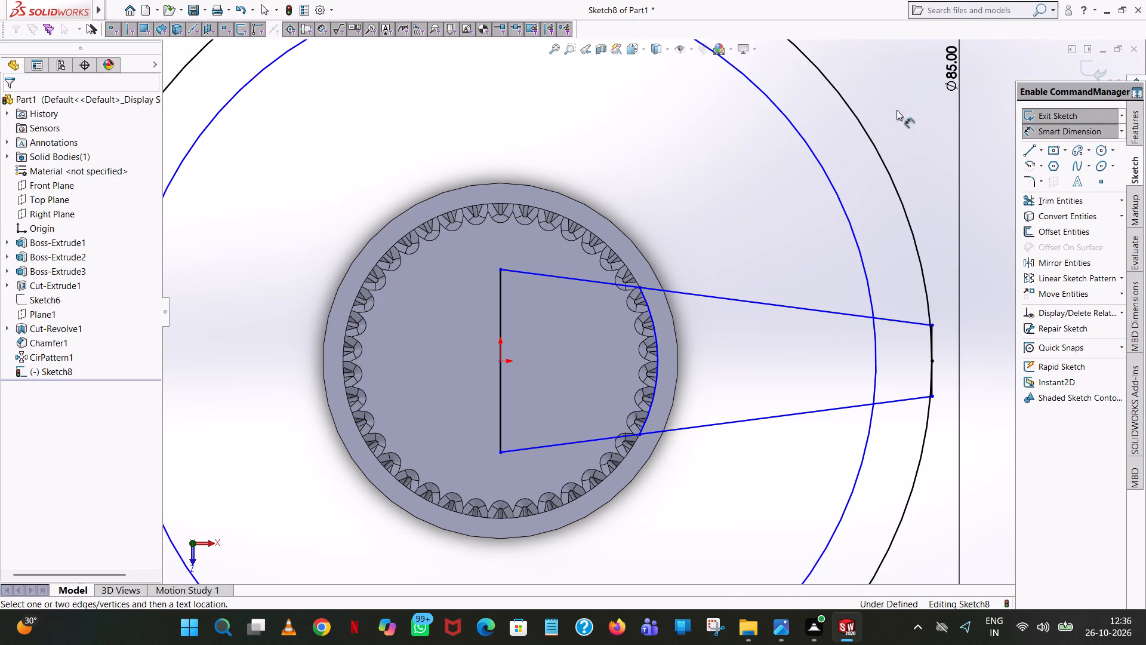
{"action": "left_click", "coordinate": [800, 137]}
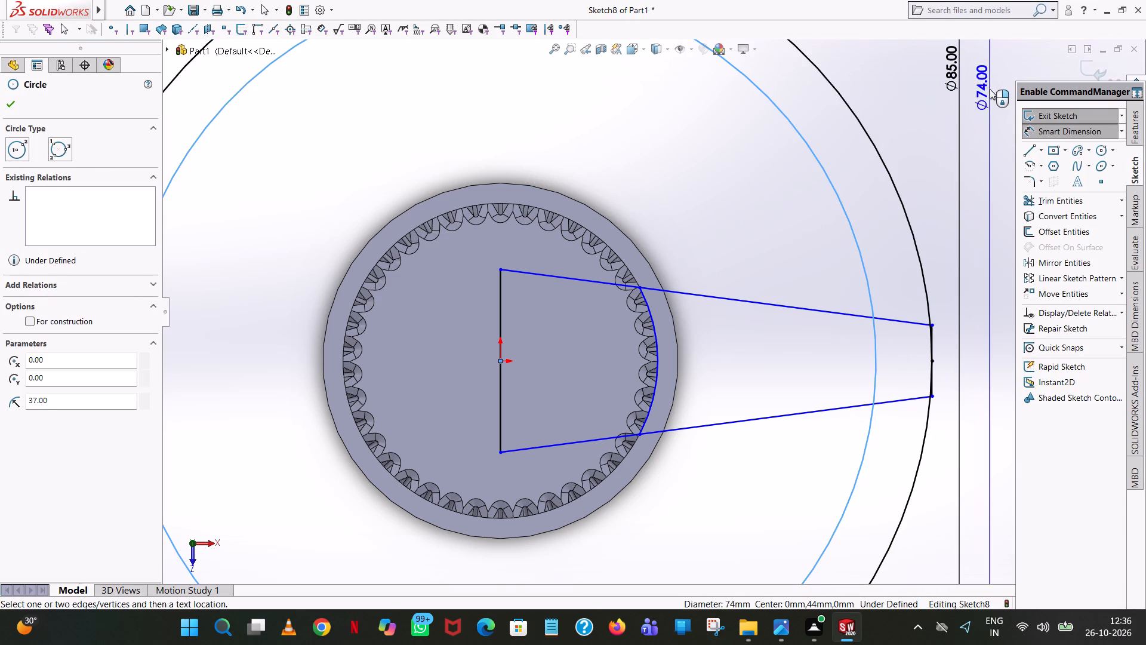
{"action": "left_click", "coordinate": [990, 89]}
{"action": "left_click", "coordinate": [942, 71]}
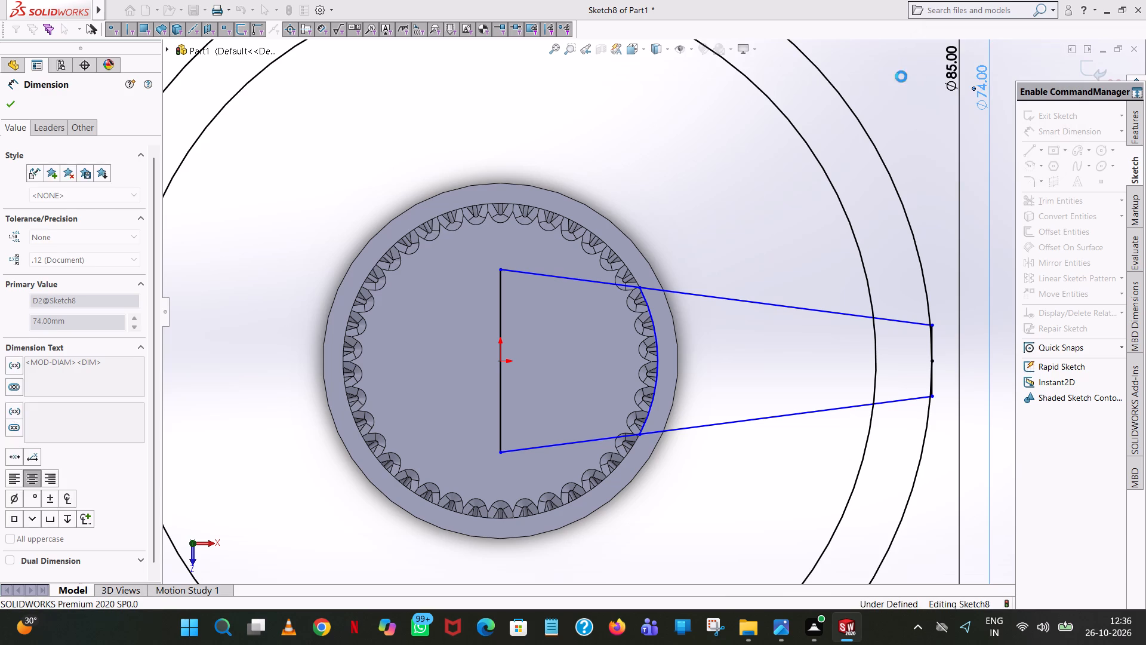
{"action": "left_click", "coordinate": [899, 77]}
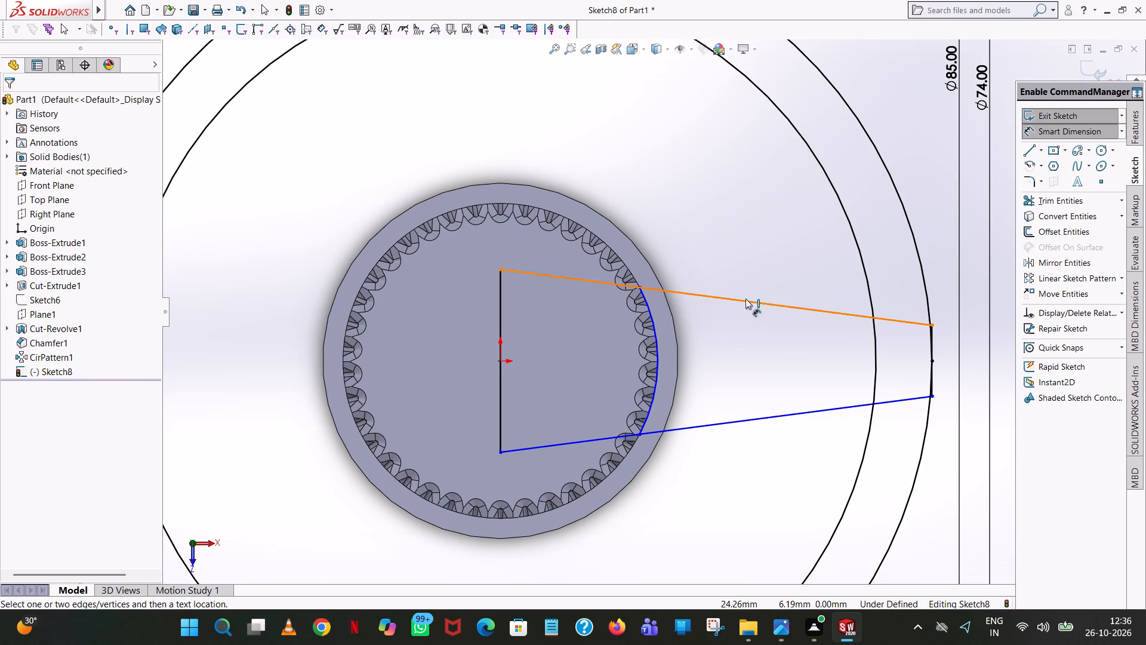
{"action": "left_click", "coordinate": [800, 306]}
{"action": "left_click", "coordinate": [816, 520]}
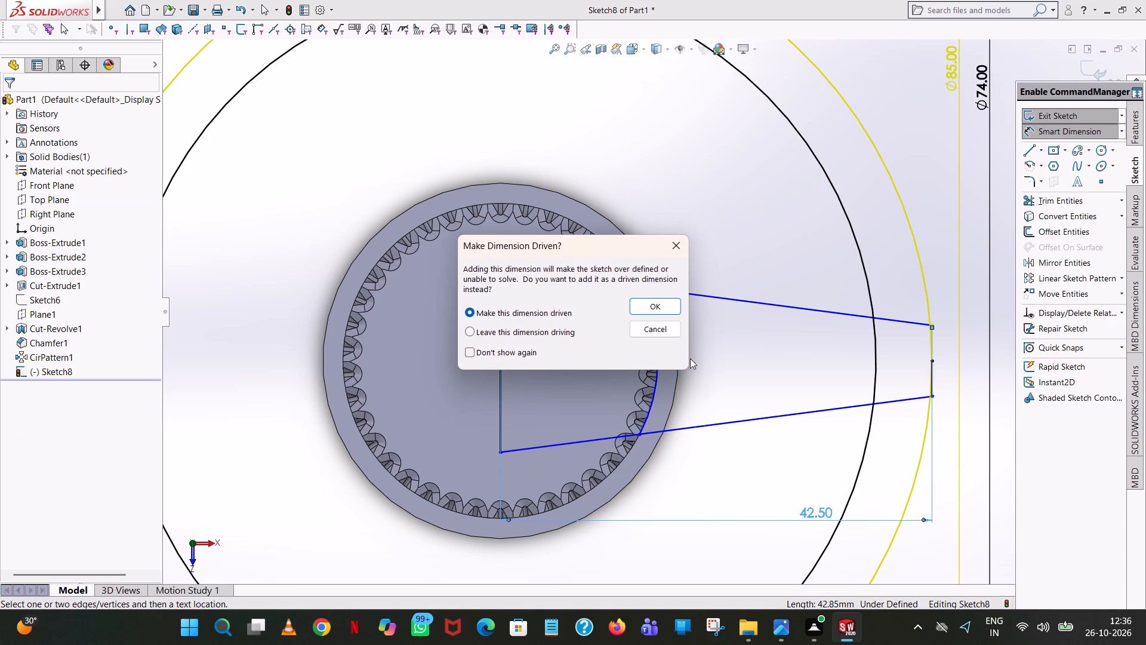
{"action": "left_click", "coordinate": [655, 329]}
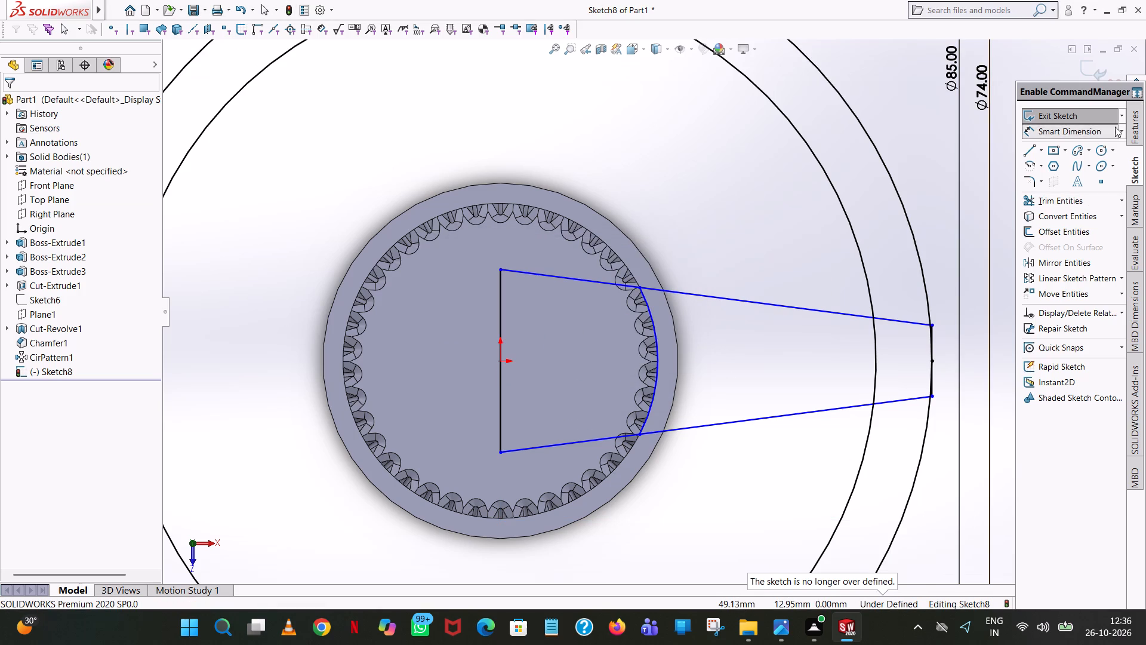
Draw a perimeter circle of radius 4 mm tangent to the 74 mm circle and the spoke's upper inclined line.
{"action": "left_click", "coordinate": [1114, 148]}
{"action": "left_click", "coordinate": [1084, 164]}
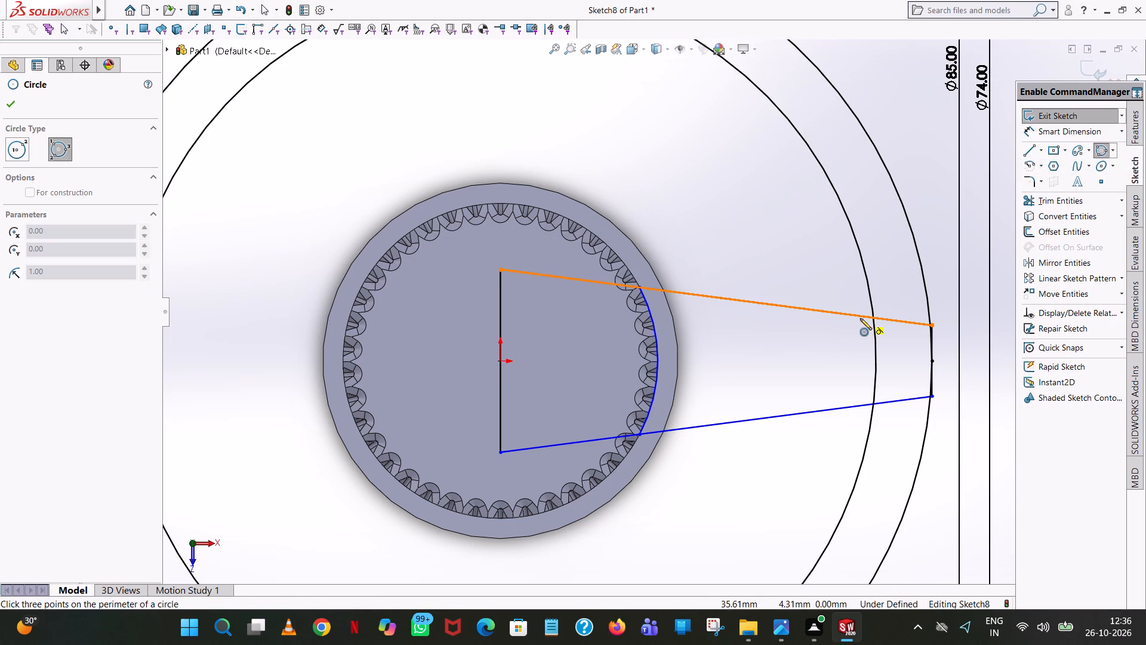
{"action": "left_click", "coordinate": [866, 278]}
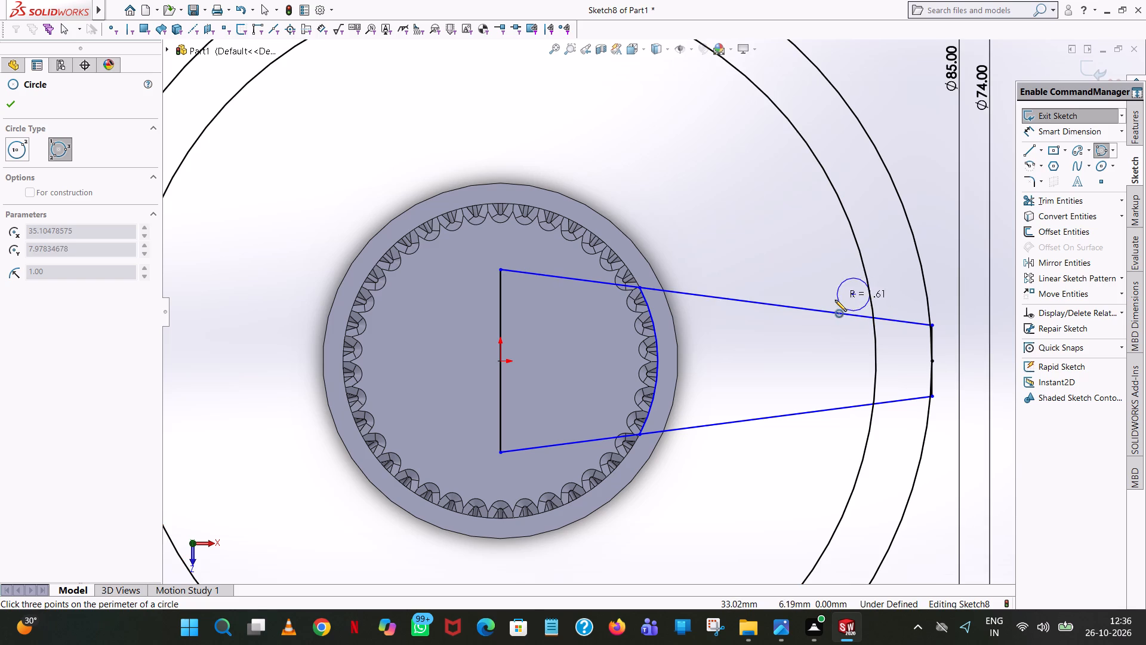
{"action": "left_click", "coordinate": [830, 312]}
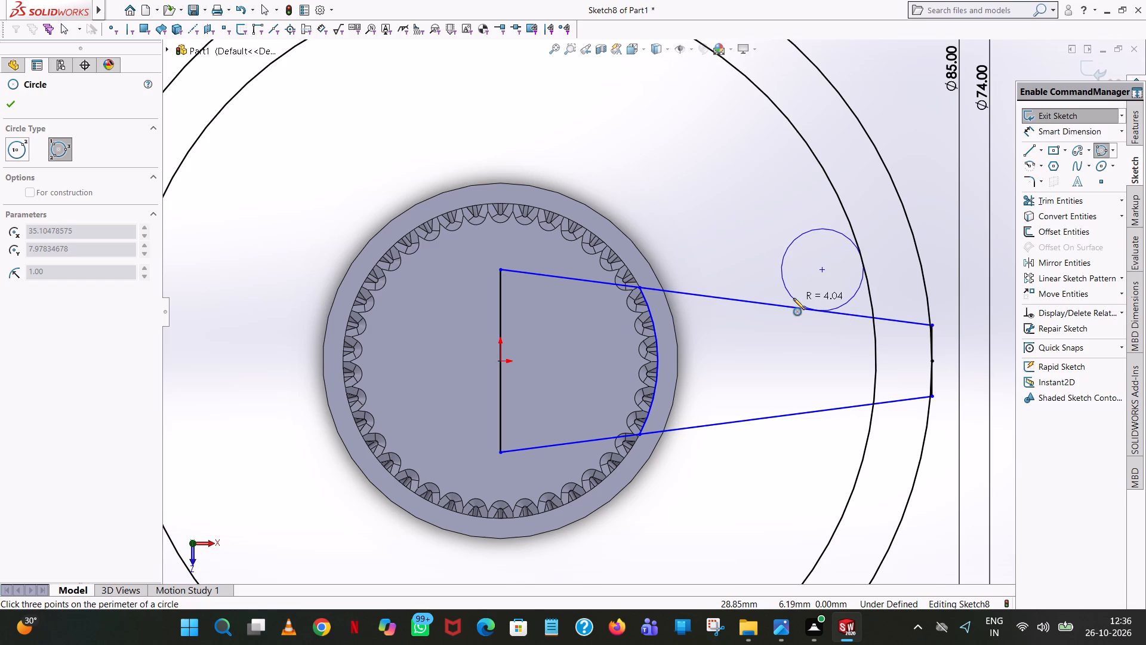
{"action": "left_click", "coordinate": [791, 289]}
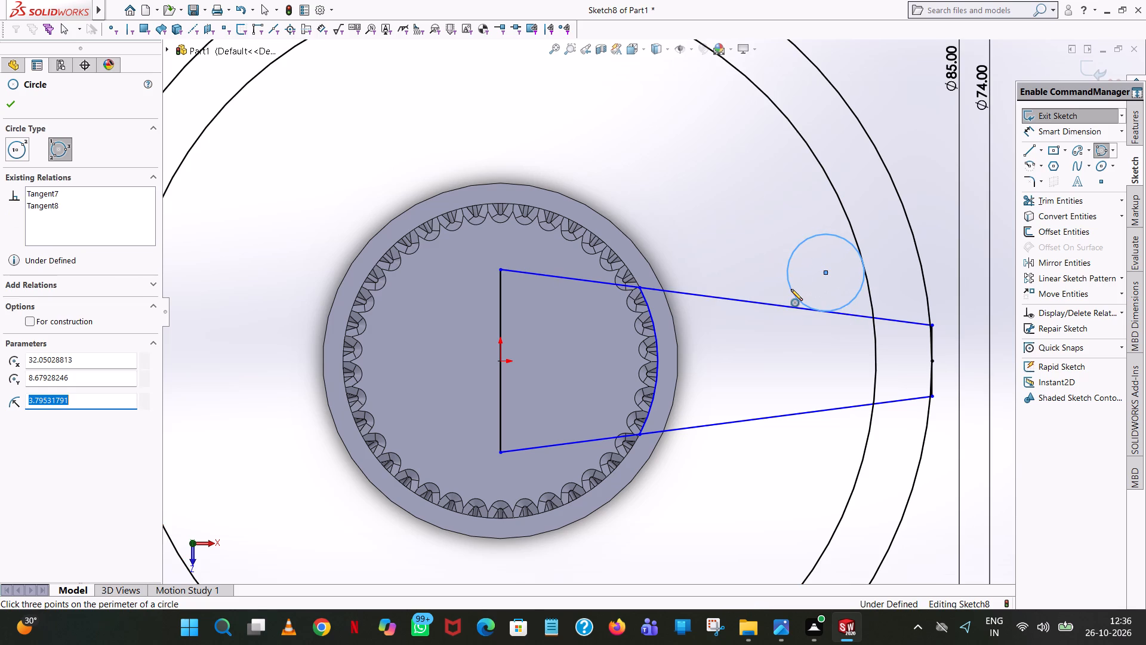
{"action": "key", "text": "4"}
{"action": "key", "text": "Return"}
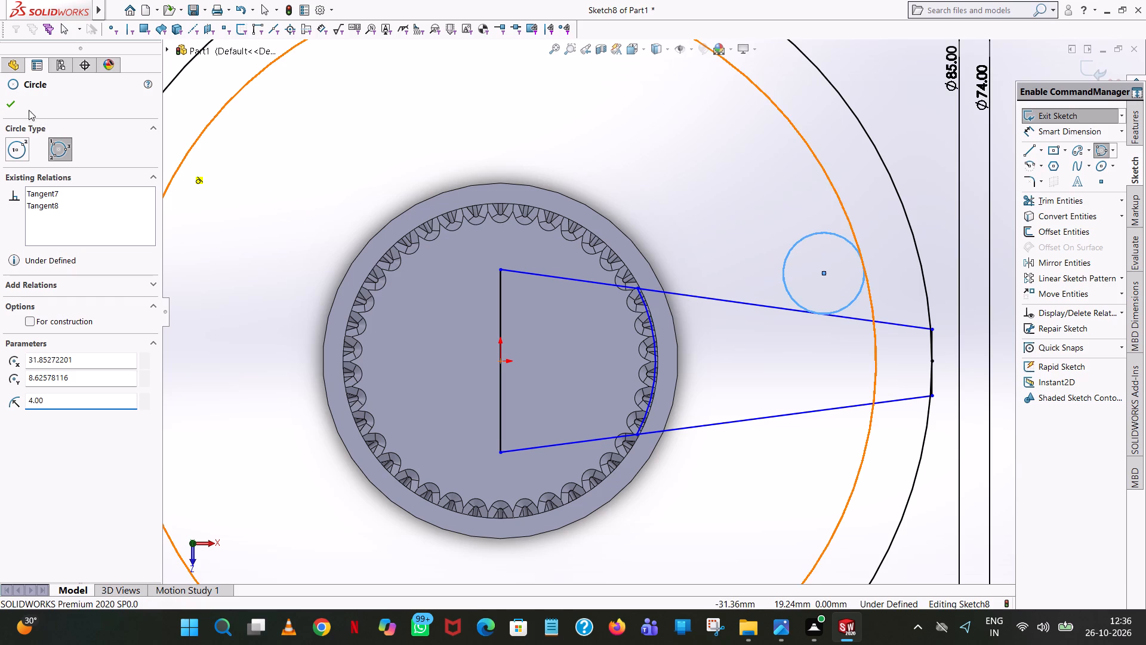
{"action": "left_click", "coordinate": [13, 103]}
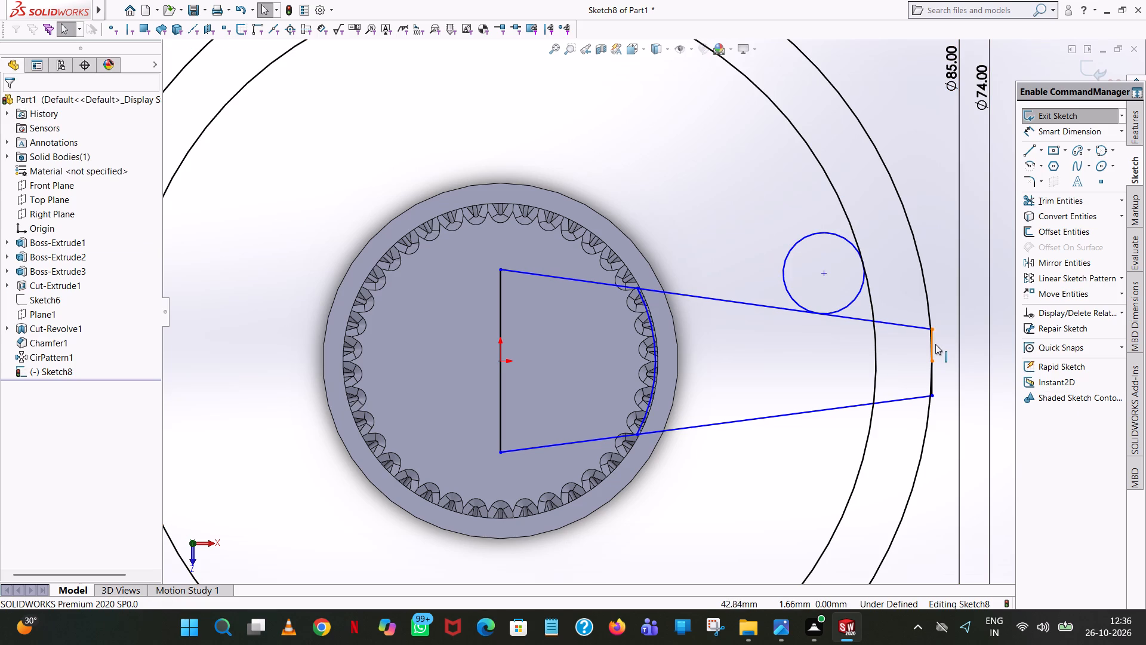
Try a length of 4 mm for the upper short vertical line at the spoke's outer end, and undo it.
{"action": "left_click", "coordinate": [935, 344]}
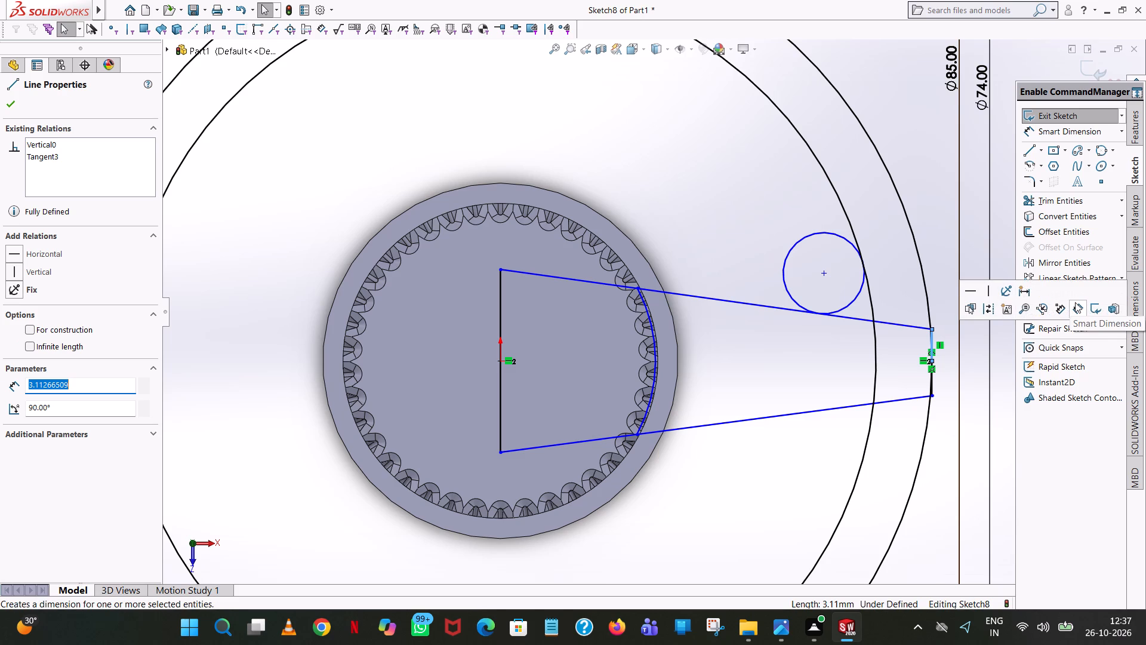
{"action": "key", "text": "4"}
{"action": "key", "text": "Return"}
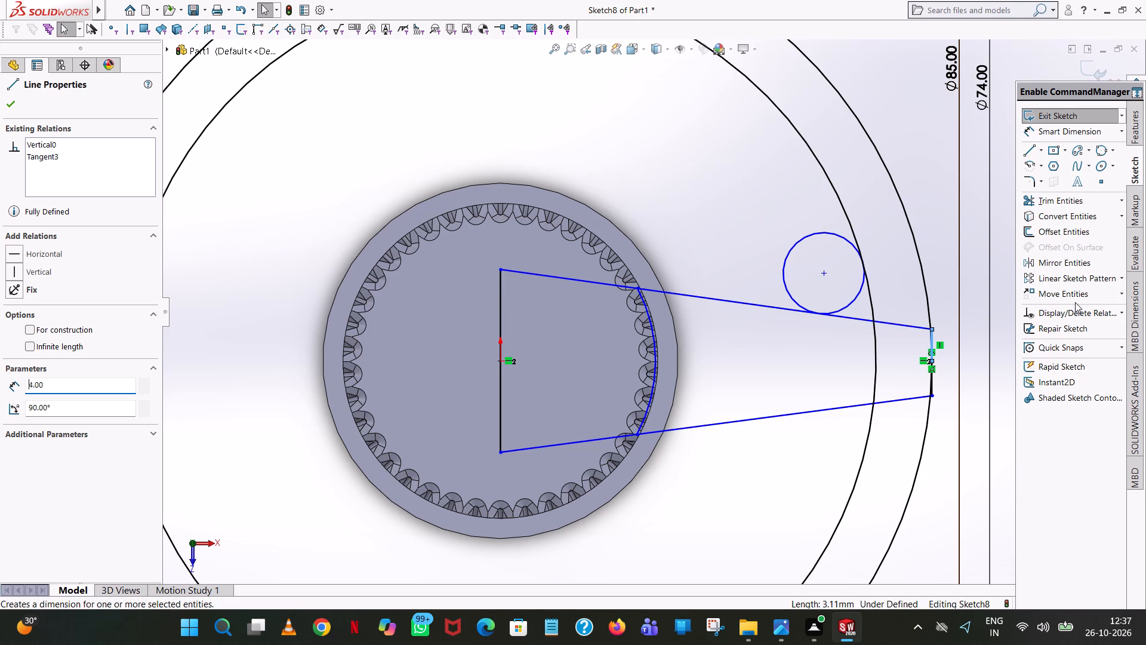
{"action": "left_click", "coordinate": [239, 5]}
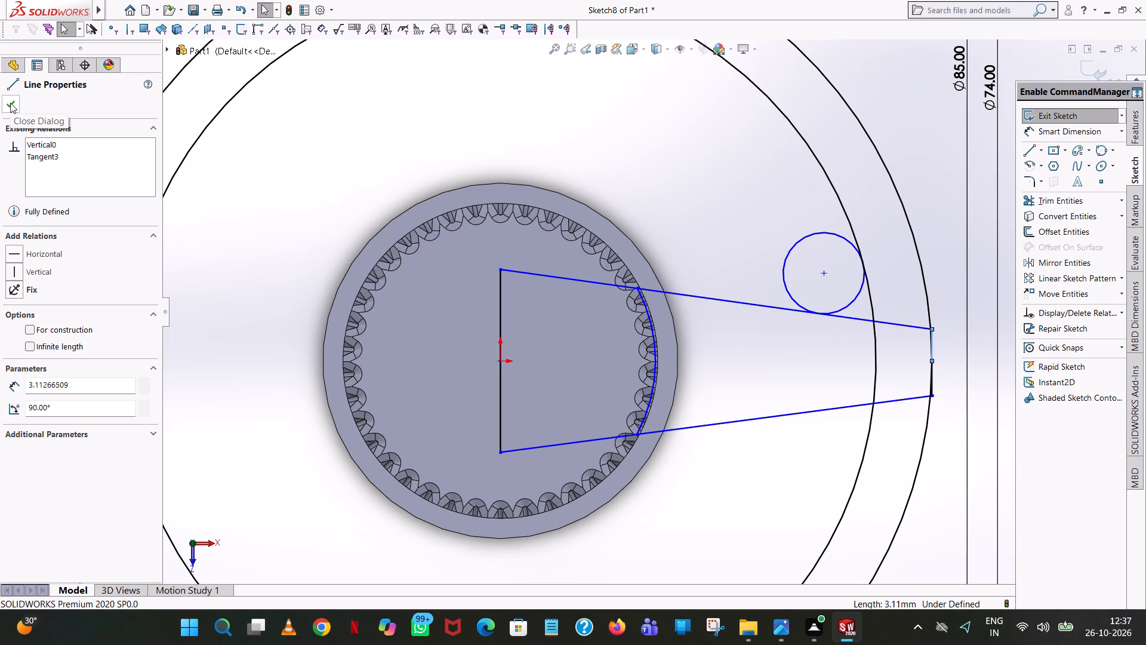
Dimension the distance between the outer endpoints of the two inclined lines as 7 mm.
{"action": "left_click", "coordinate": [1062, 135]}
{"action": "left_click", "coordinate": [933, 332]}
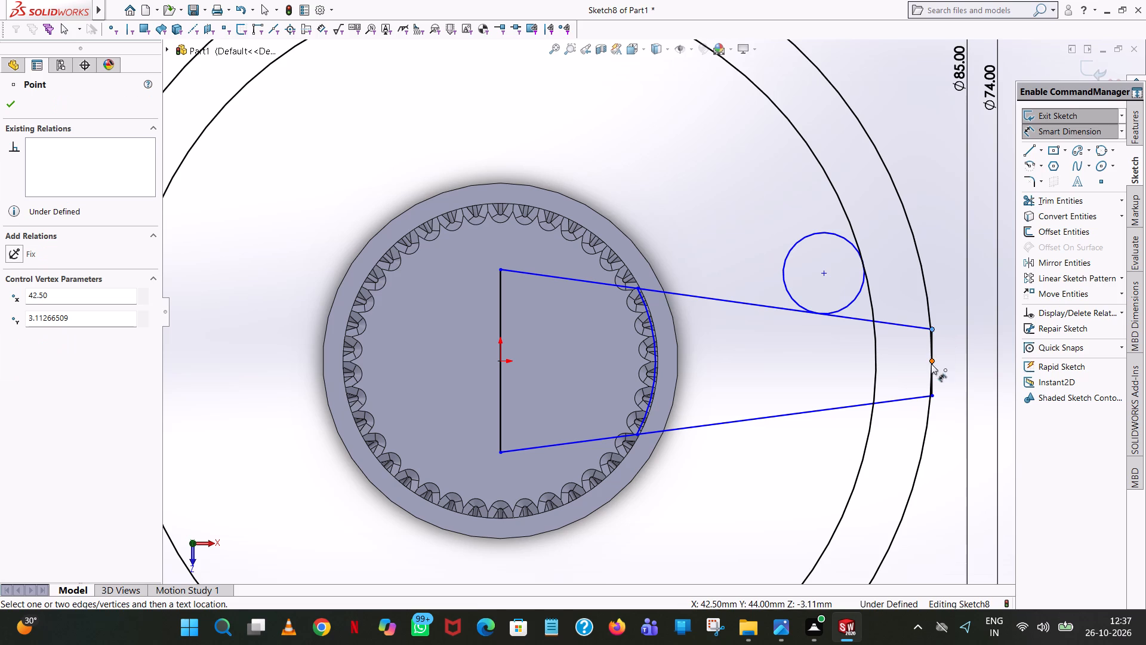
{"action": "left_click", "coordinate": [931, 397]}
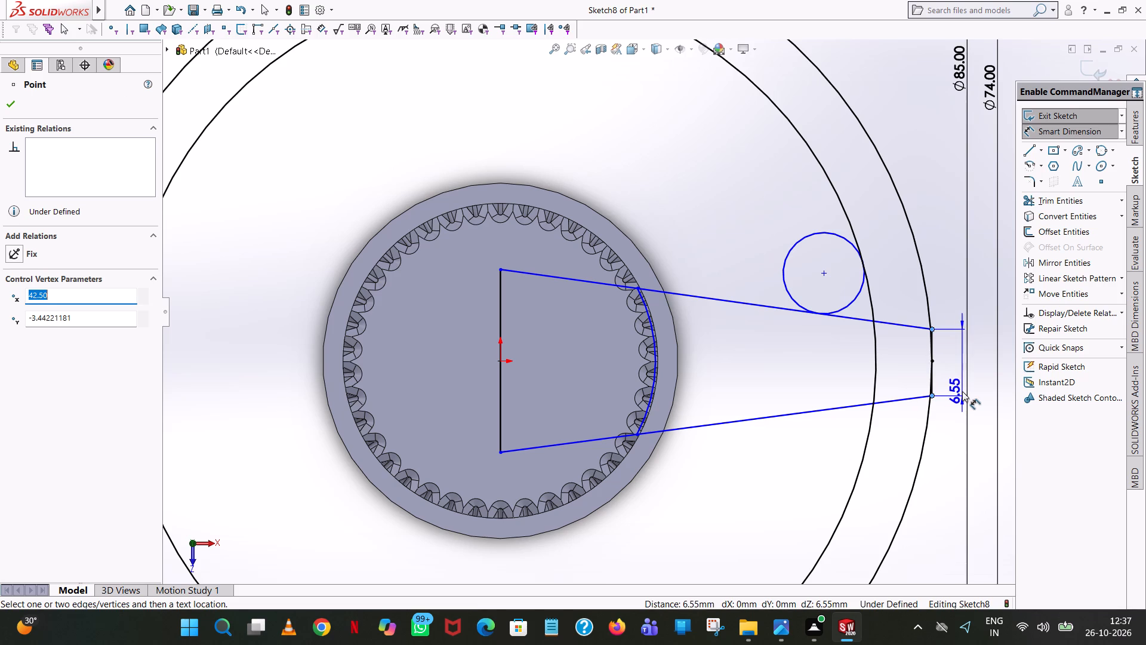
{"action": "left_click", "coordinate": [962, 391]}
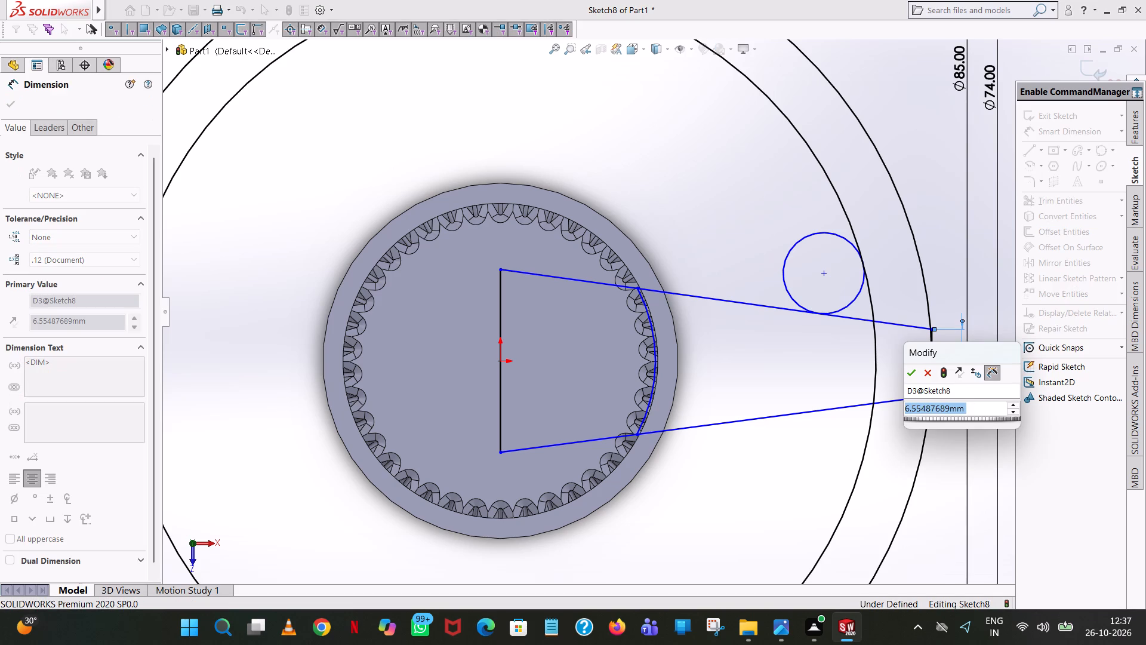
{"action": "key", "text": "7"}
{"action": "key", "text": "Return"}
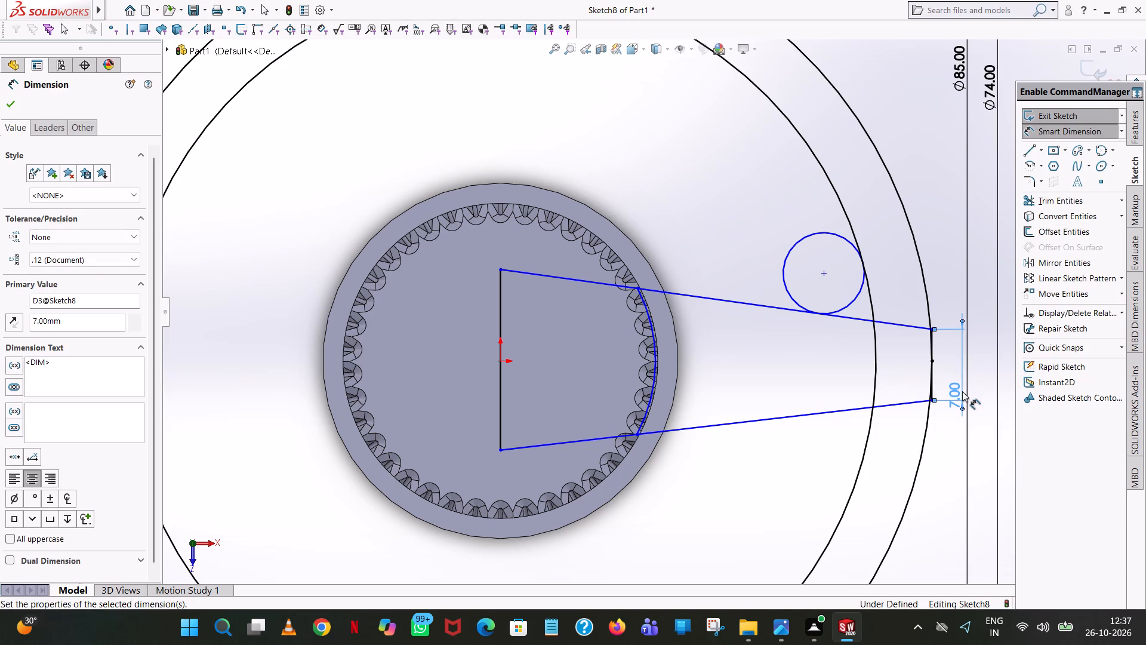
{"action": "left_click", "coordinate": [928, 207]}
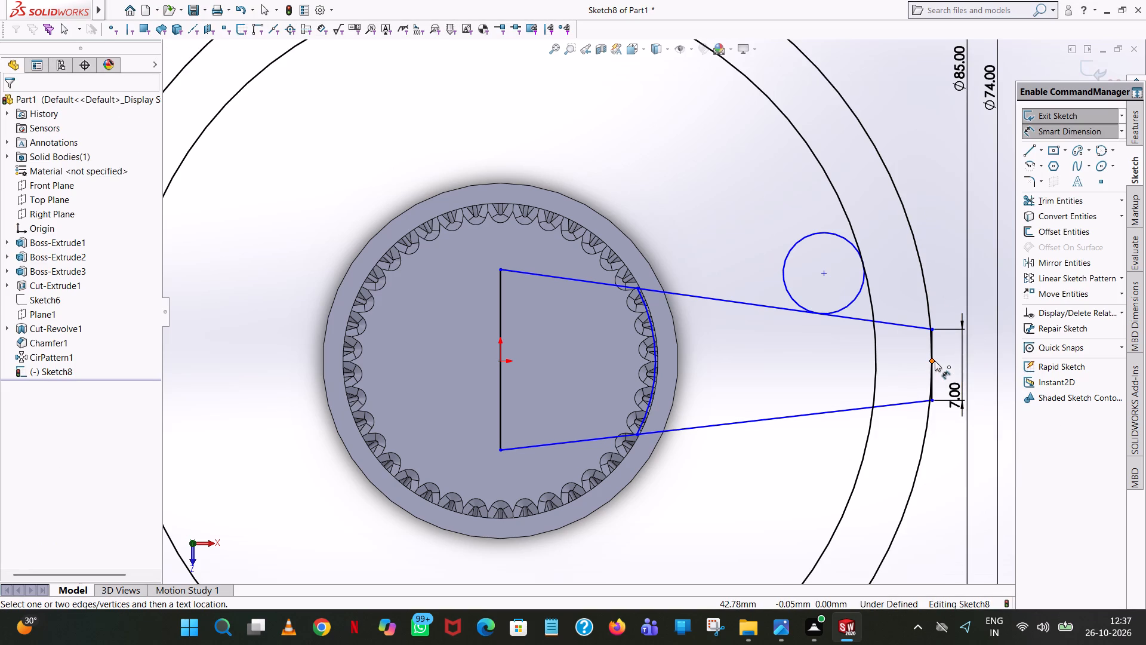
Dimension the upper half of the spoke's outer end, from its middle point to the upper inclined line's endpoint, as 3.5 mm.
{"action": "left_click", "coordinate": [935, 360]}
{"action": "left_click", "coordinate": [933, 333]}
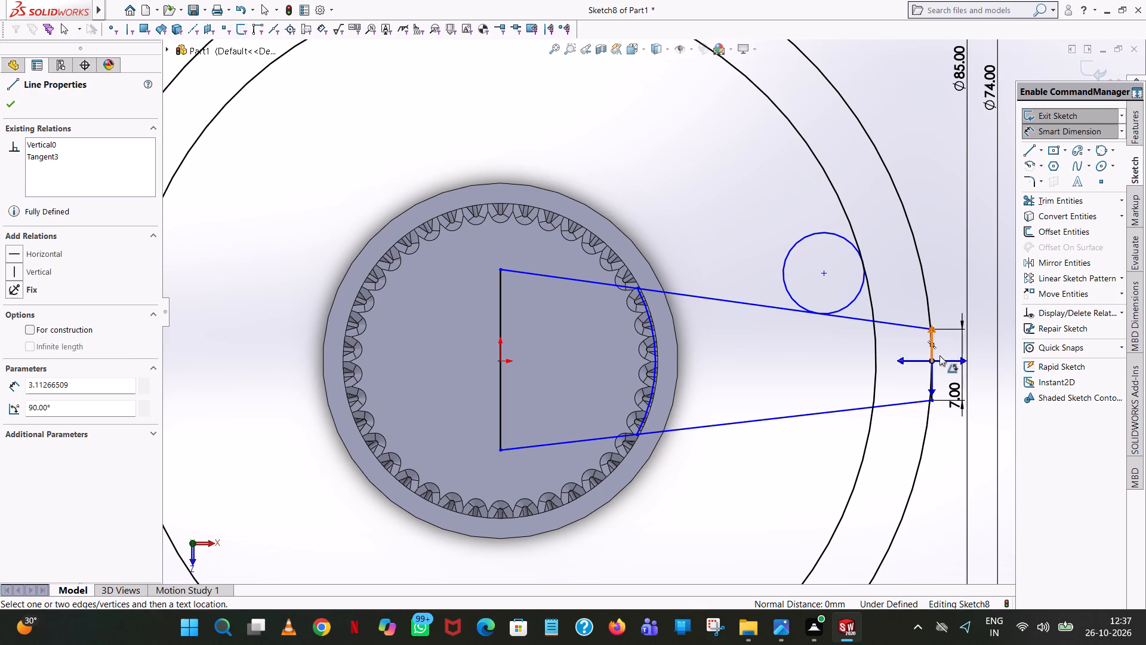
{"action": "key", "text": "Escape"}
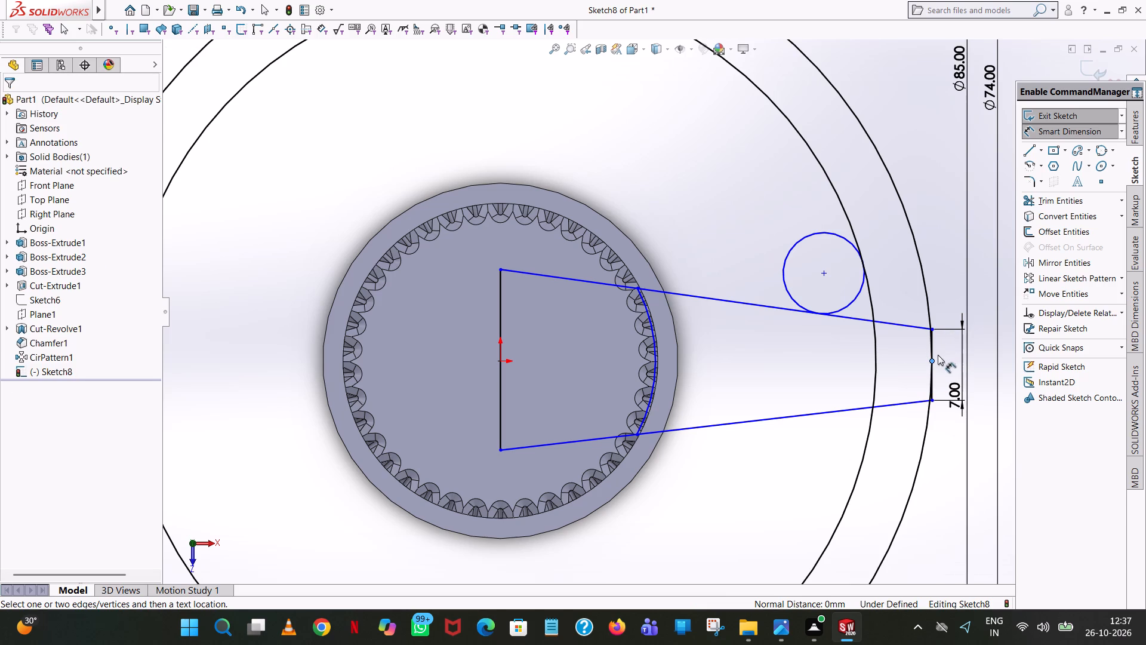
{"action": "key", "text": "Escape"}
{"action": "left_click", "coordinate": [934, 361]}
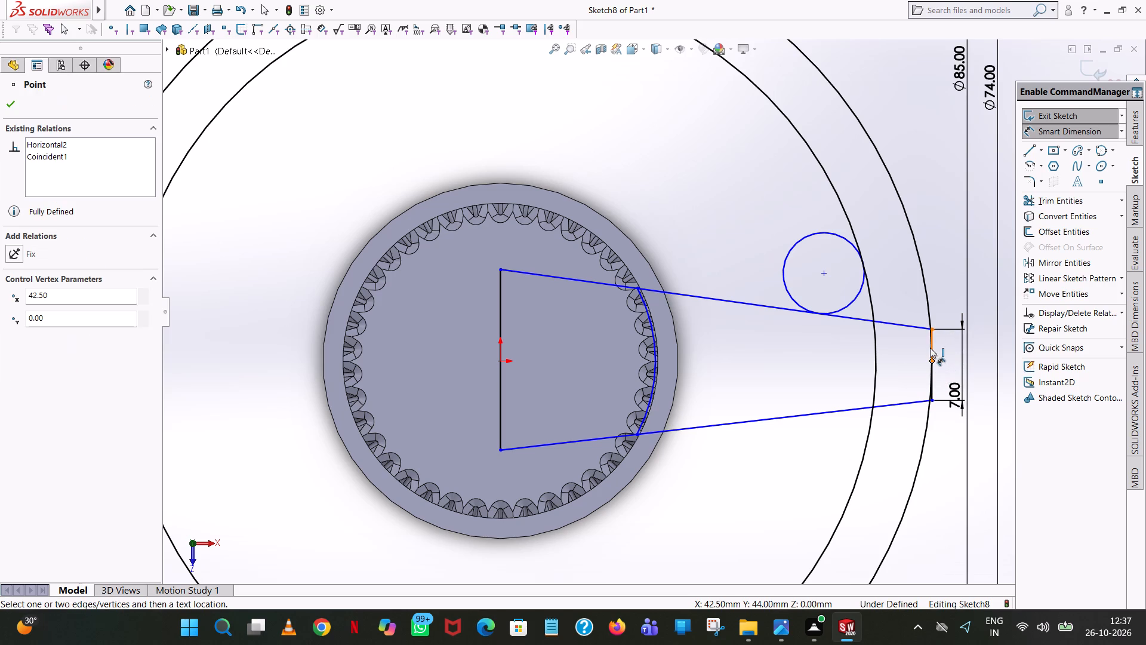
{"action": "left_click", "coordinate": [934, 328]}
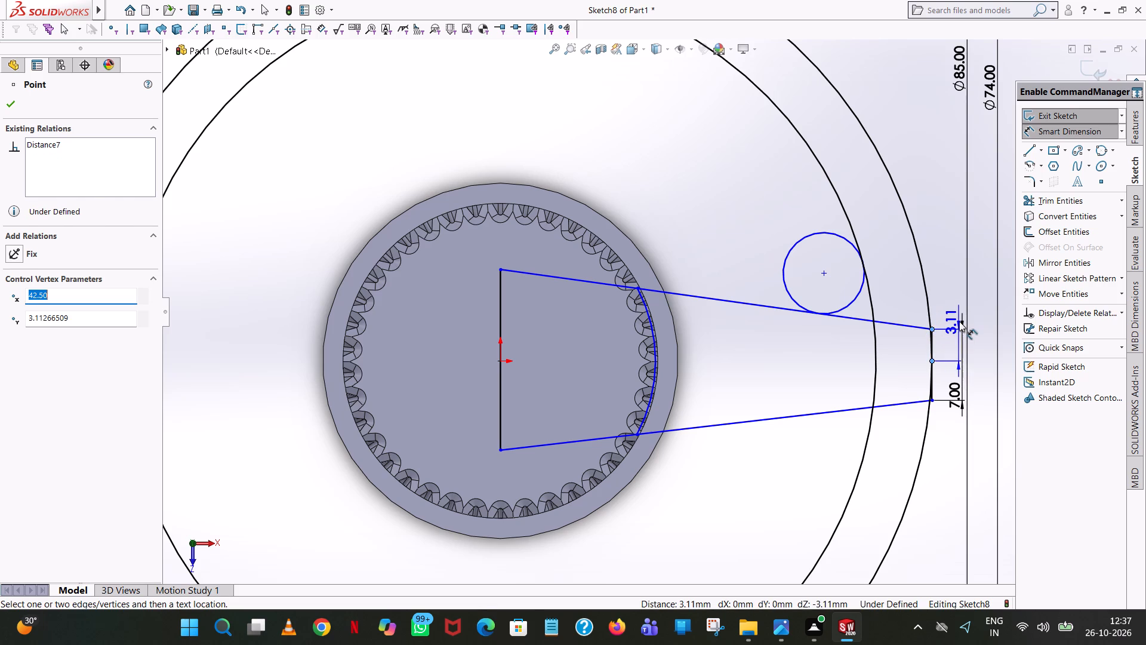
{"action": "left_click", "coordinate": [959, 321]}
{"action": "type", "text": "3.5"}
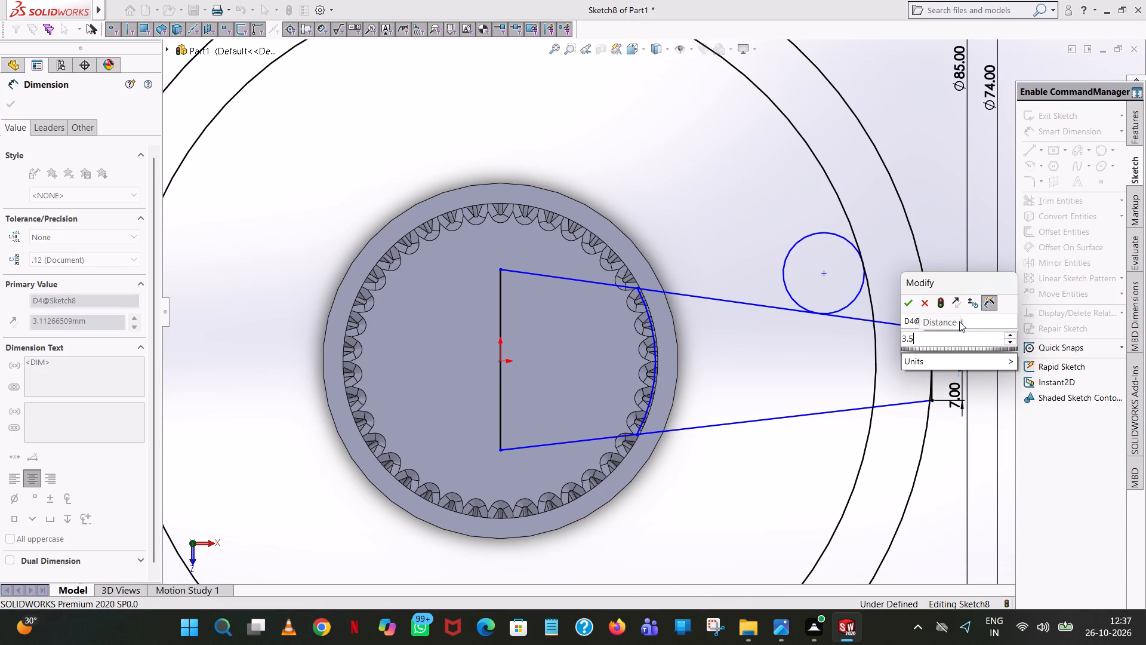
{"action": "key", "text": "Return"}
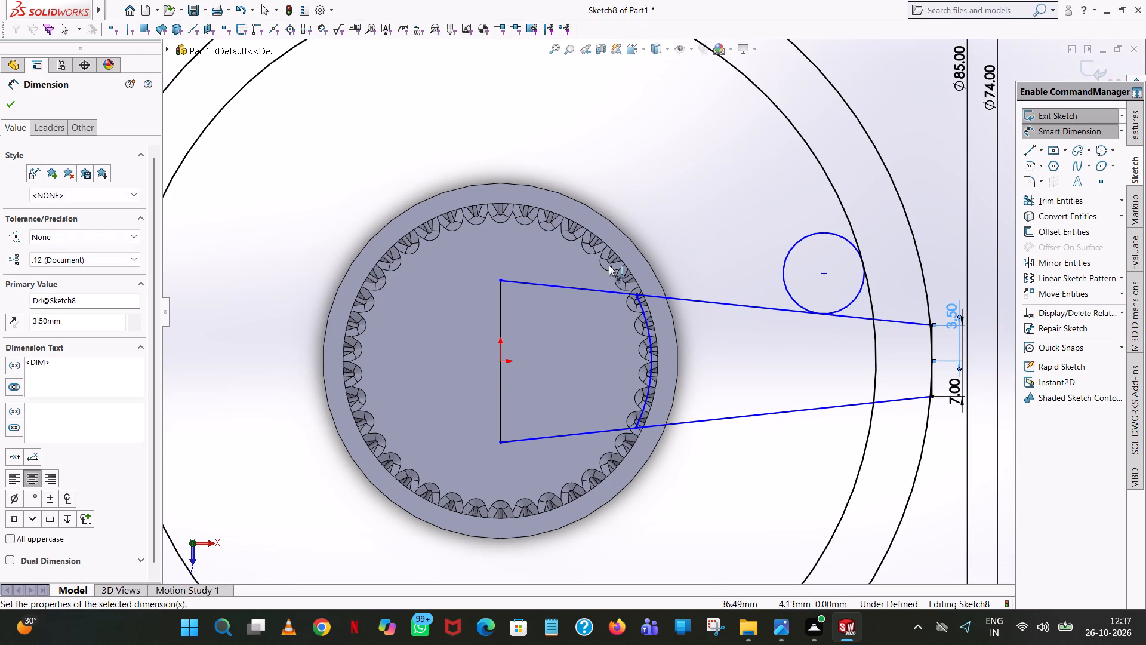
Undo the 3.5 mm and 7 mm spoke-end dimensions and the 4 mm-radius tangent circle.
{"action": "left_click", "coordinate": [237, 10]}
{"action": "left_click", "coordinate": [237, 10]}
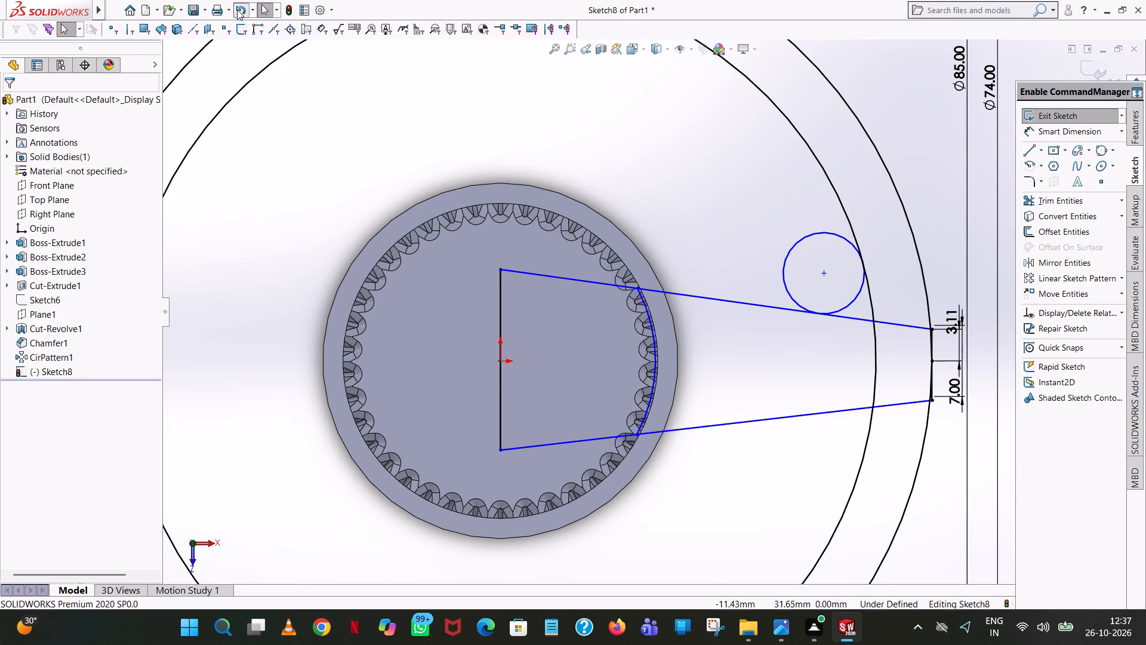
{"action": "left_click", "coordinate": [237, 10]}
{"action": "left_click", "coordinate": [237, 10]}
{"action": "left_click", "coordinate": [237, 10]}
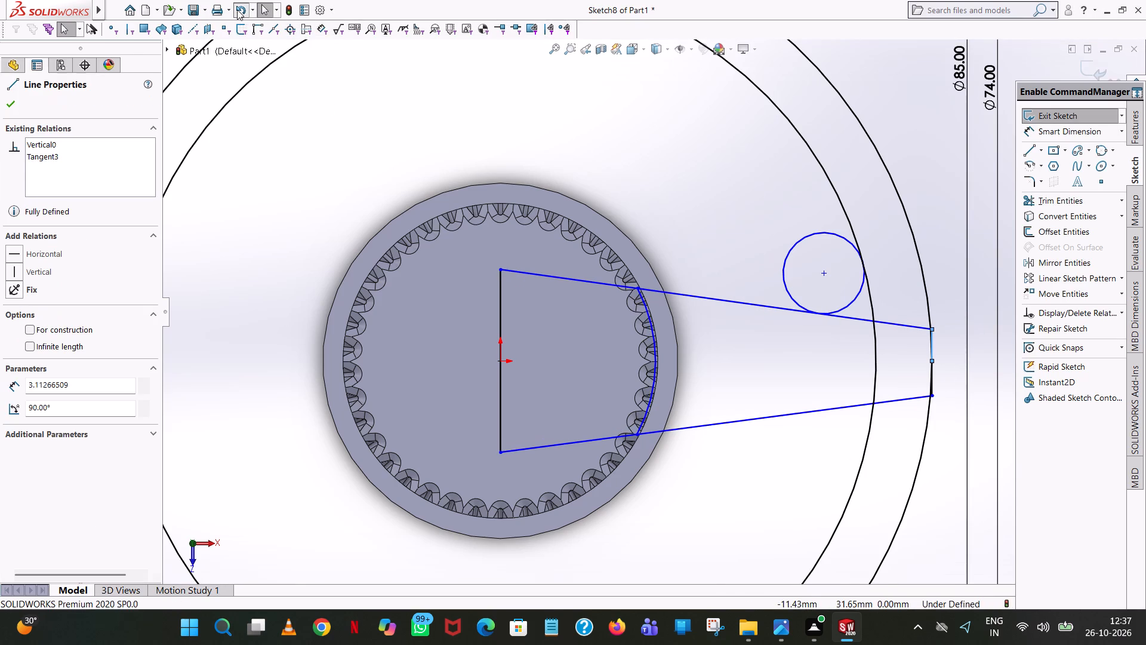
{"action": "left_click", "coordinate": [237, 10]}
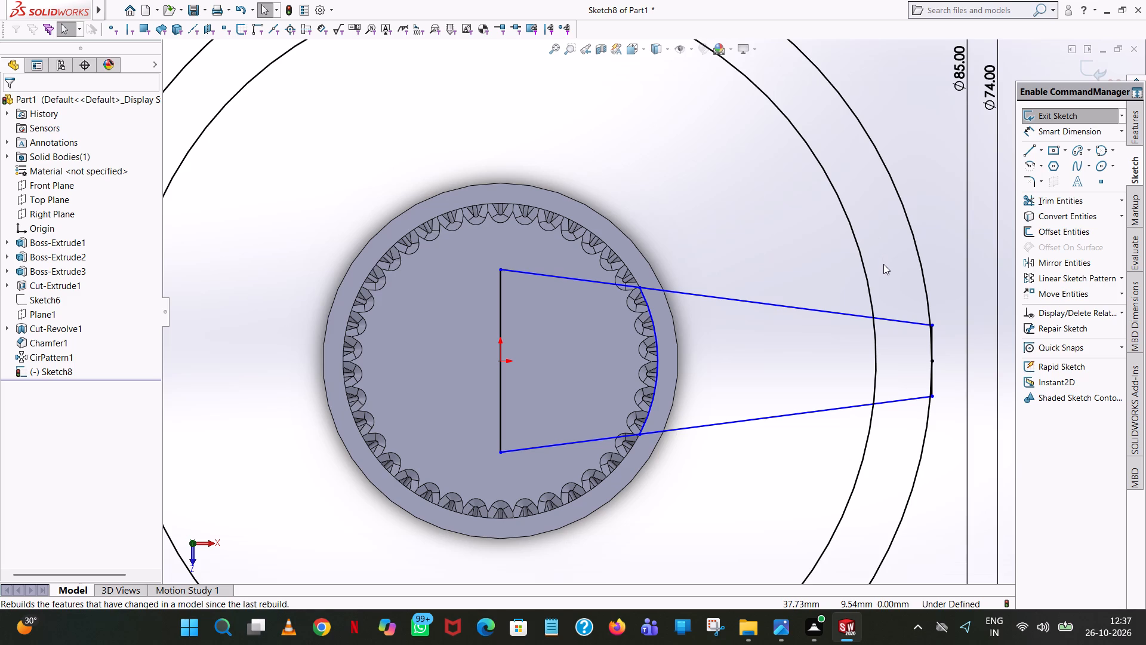
Add a 3.5 mm dimension between the middle point of the spoke's outer end and the upper inclined line's outer endpoint.
{"action": "left_click", "coordinate": [932, 339]}
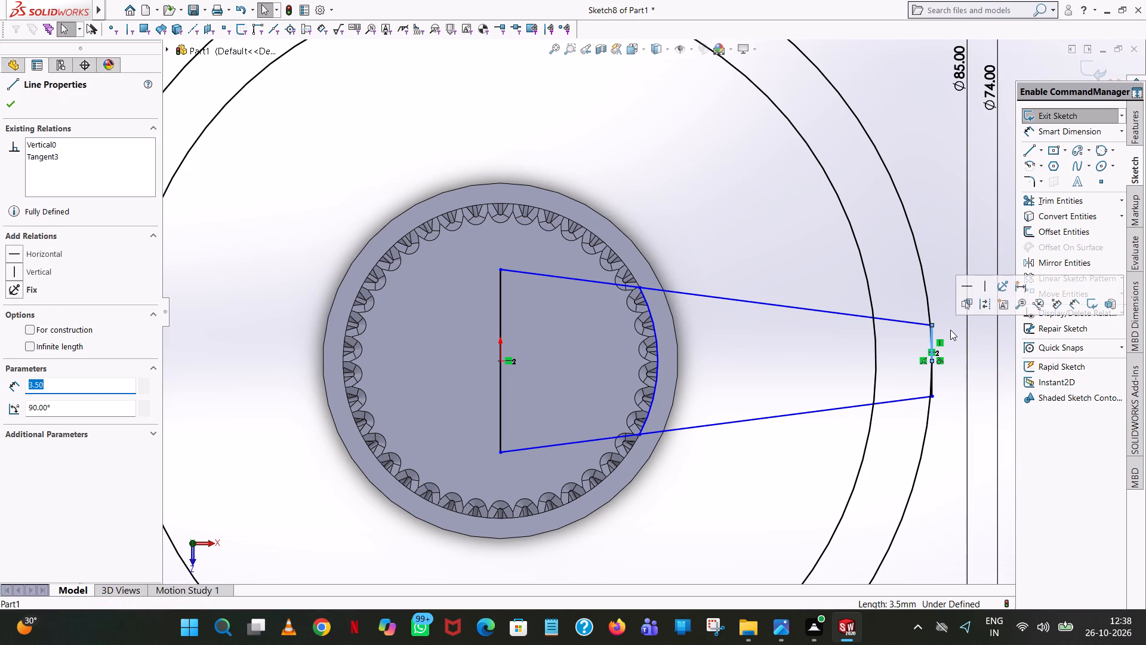
{"action": "left_click", "coordinate": [938, 215]}
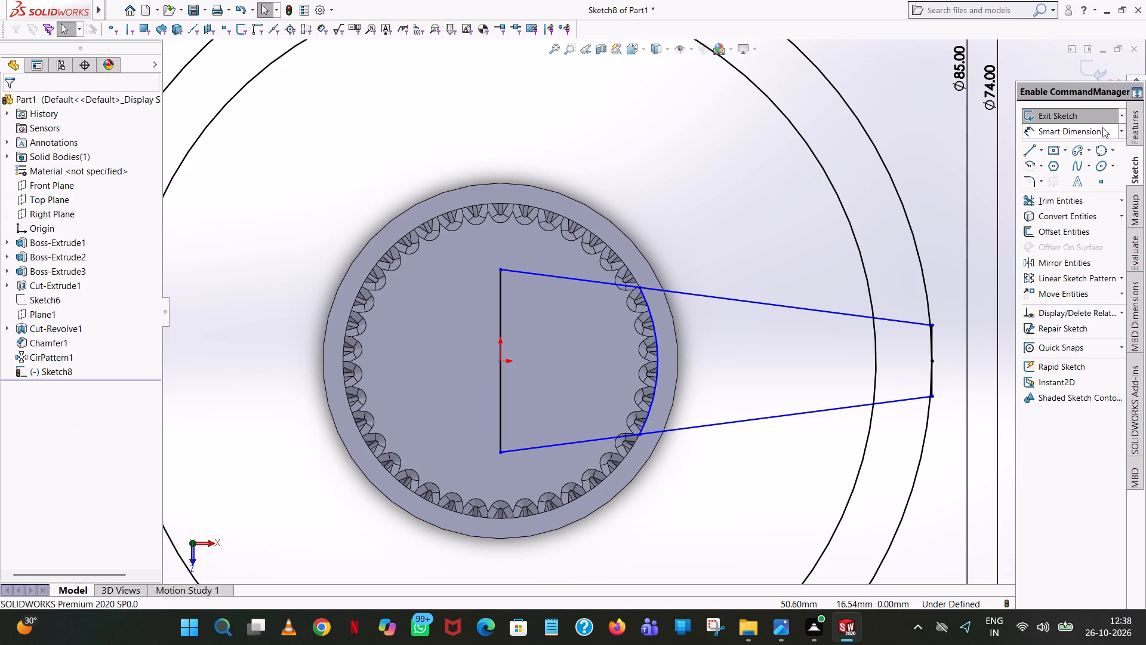
{"action": "left_click", "coordinate": [1086, 135]}
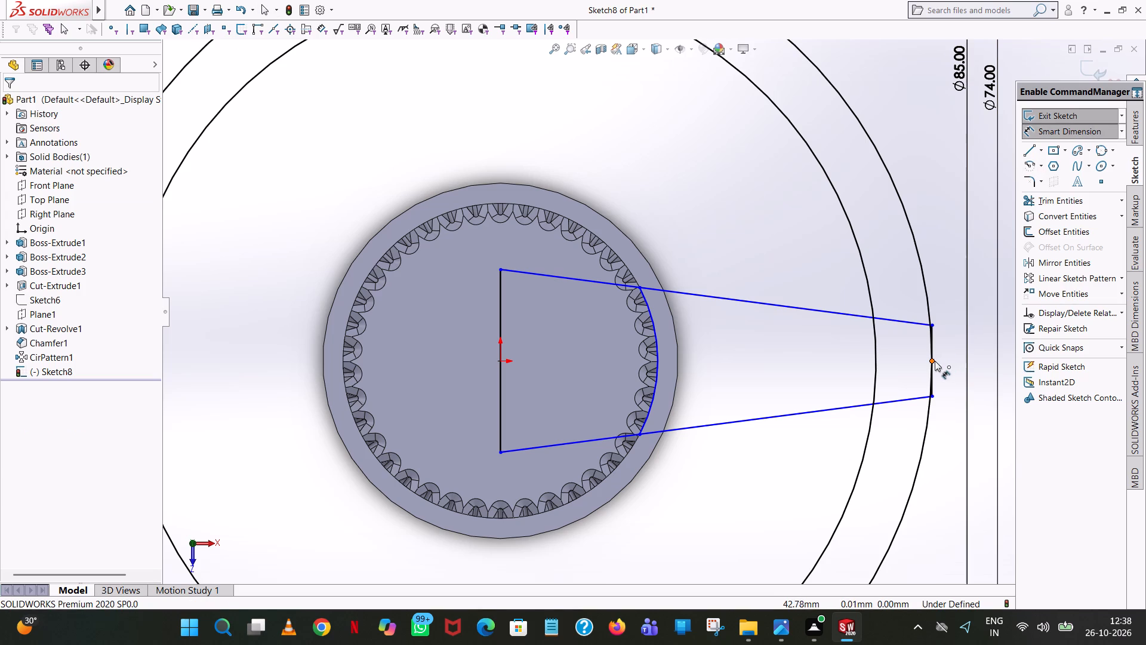
{"action": "left_click", "coordinate": [935, 361]}
{"action": "left_click", "coordinate": [931, 325]}
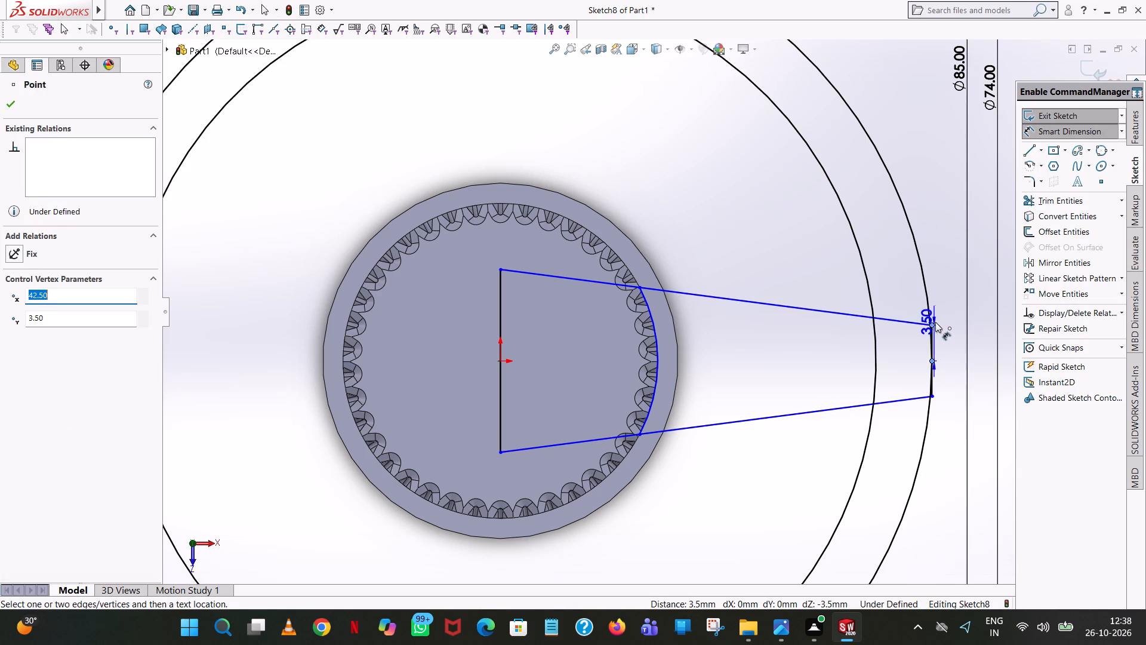
{"action": "left_click", "coordinate": [960, 328]}
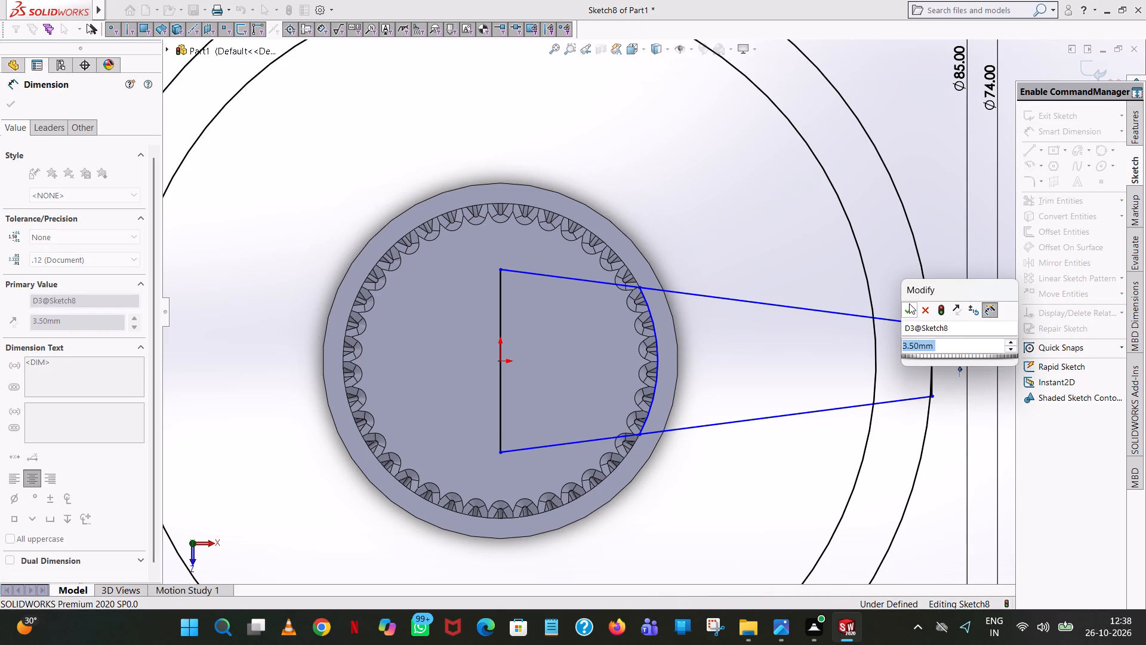
{"action": "left_click", "coordinate": [909, 307]}
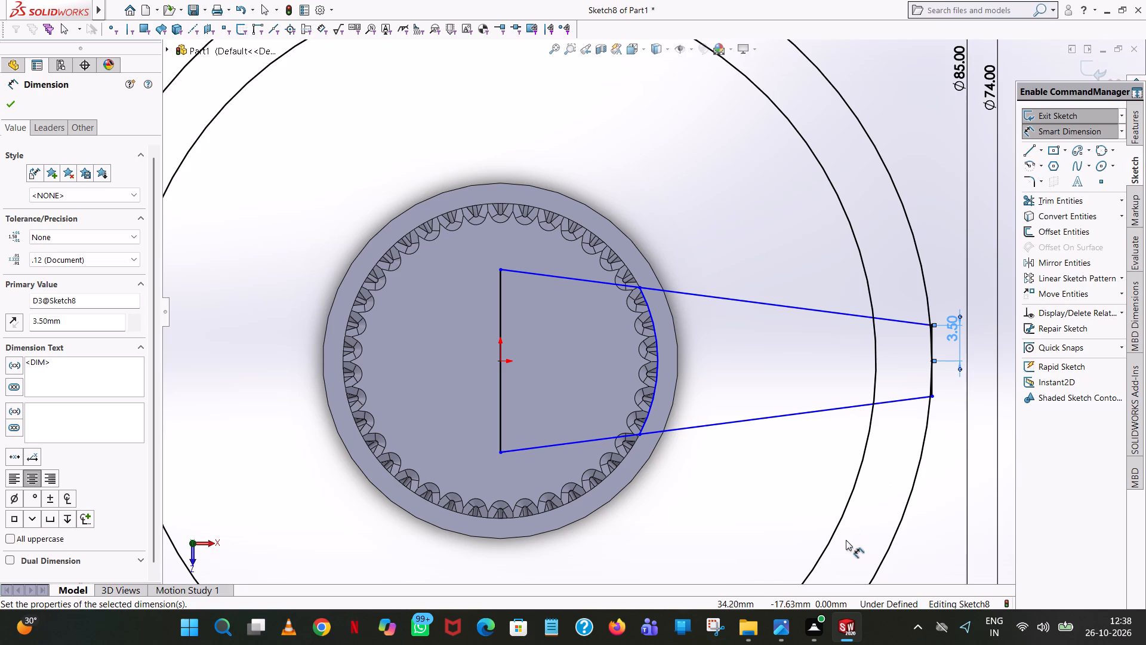
{"action": "left_click", "coordinate": [909, 119]}
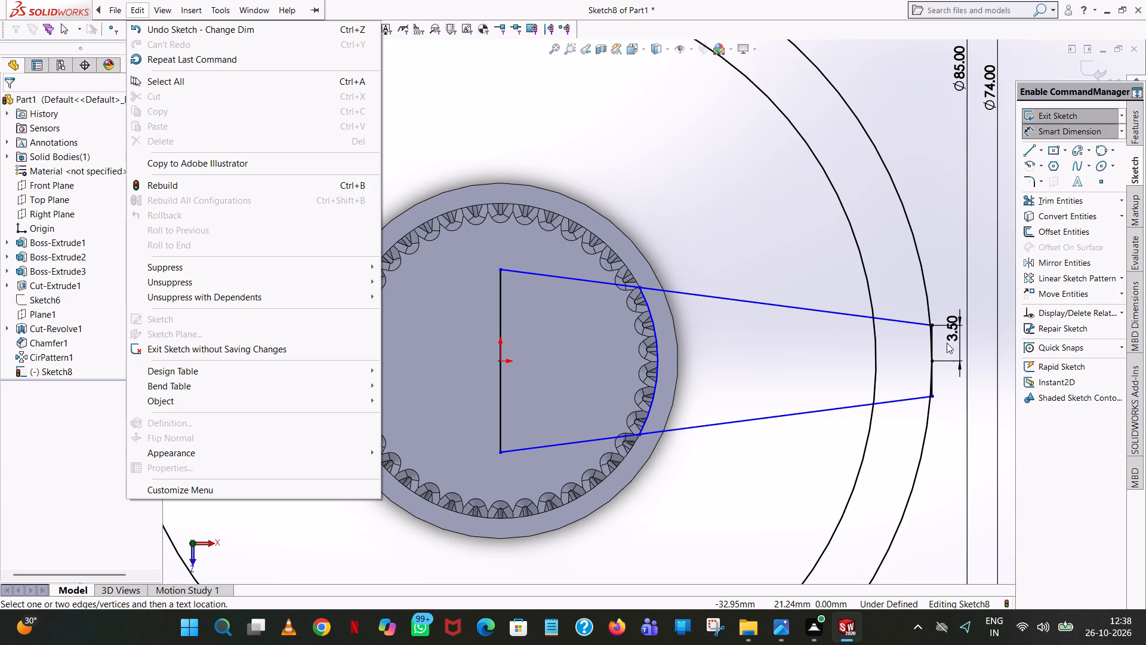
{"action": "left_click", "coordinate": [942, 250]}
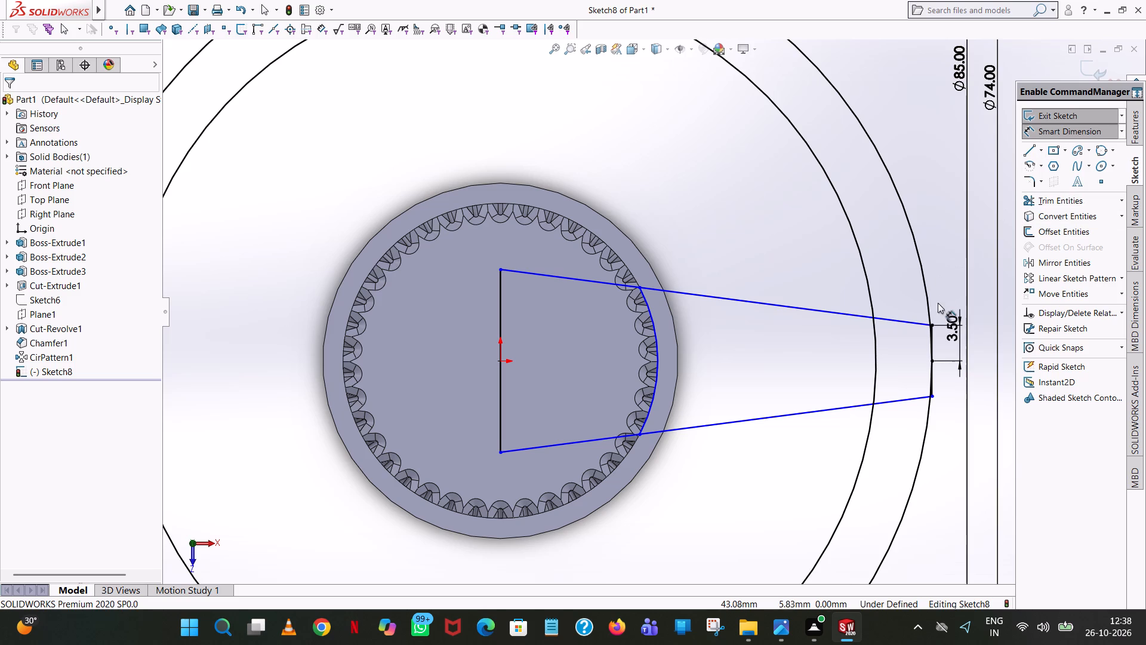
Add a 7 mm dimension between the outer endpoints of the spoke's two inclined lines.
{"action": "left_click", "coordinate": [934, 324]}
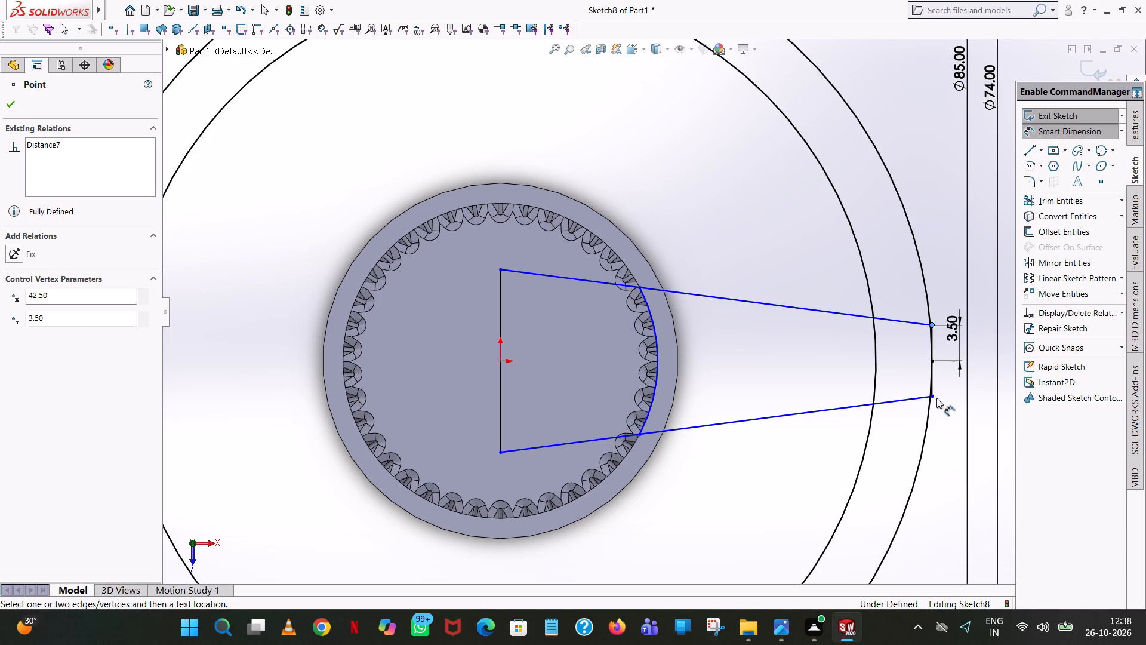
{"action": "left_click", "coordinate": [935, 398]}
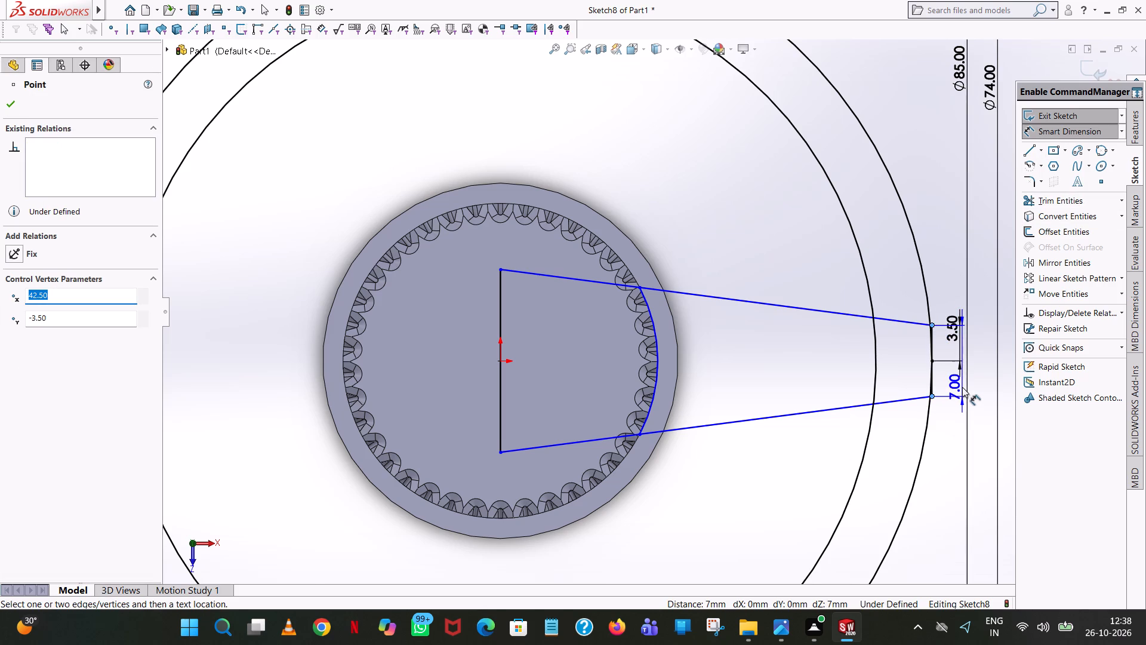
{"action": "scroll", "coordinate": [962, 387], "scroll_direction": "up", "scroll_amount": 1}
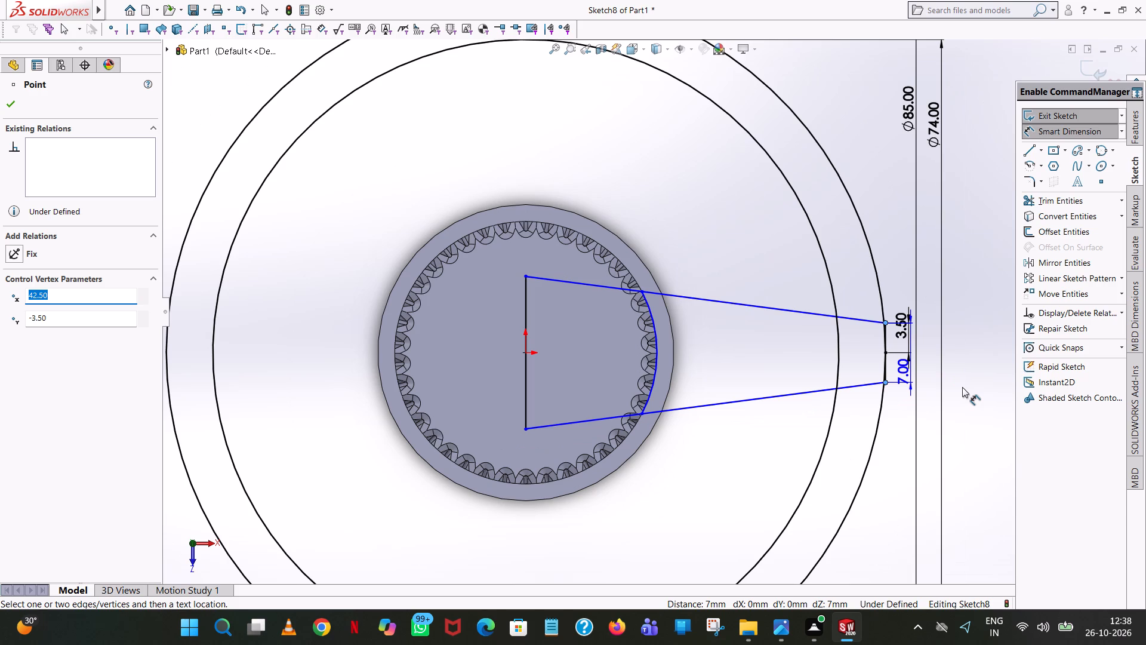
{"action": "left_click", "coordinate": [996, 338]}
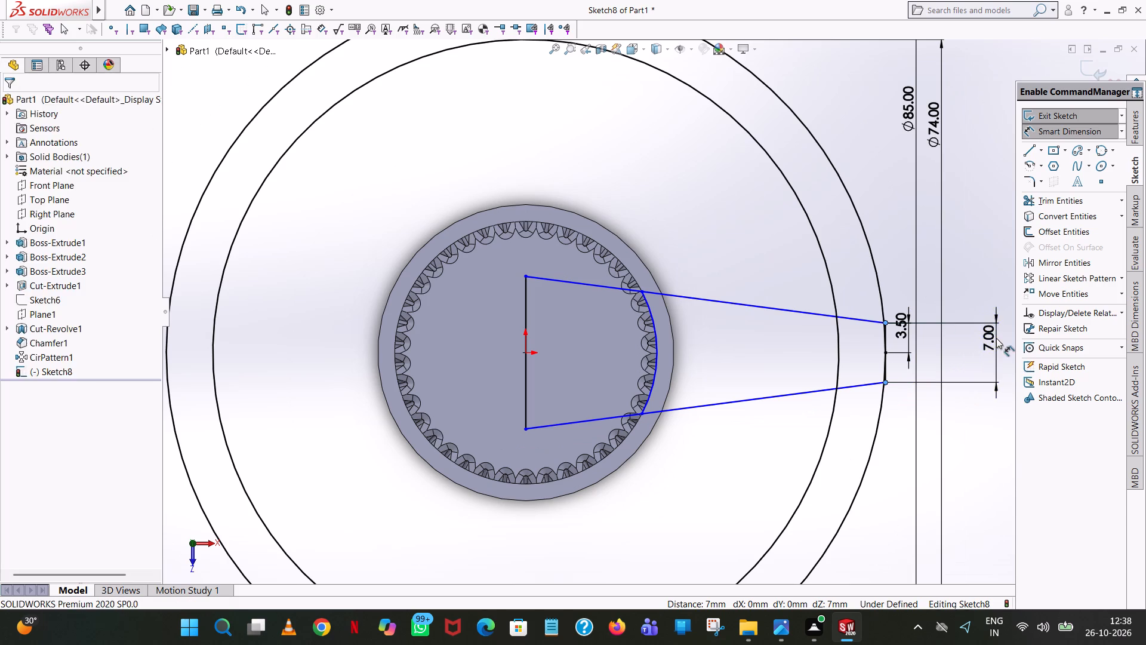
{"action": "left_click", "coordinate": [941, 319]}
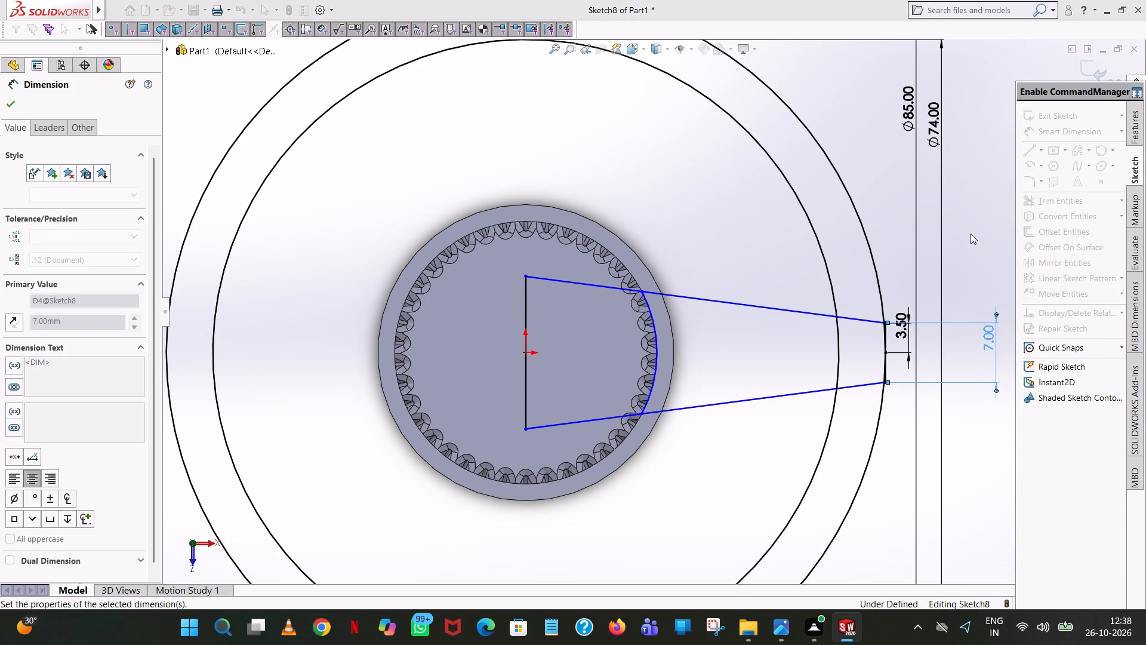
{"action": "left_click", "coordinate": [971, 234]}
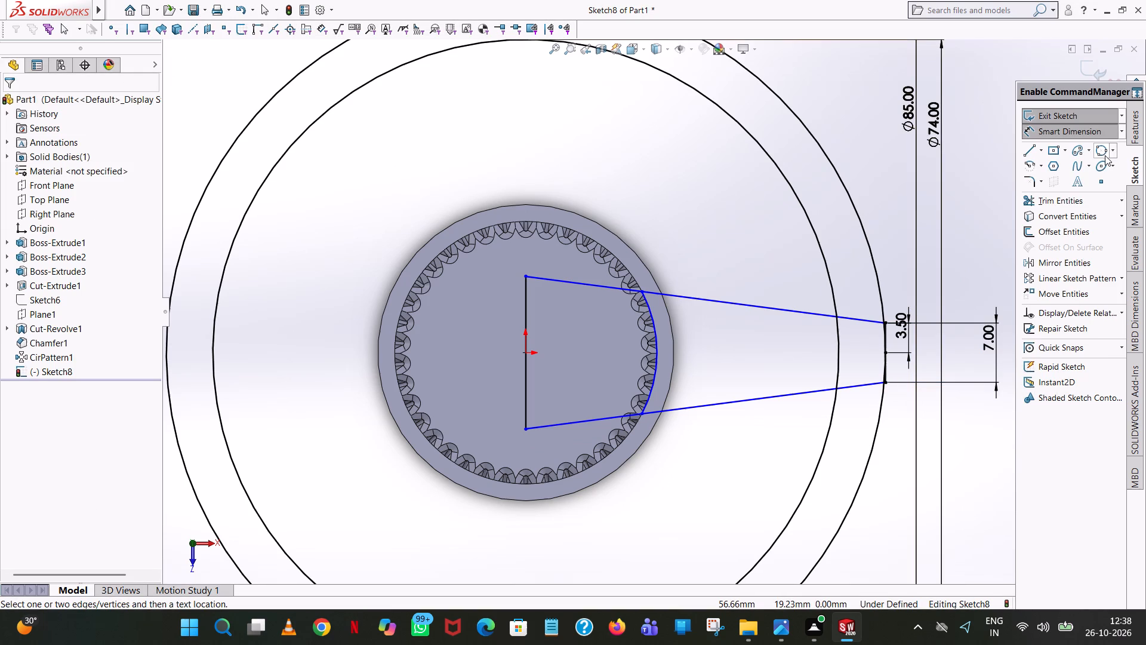
Draw a 4 mm-radius perimeter circle tangent to the upper inclined line and the inside of the 74 mm circle.
{"action": "left_click", "coordinate": [1102, 150]}
{"action": "left_click", "coordinate": [788, 311]}
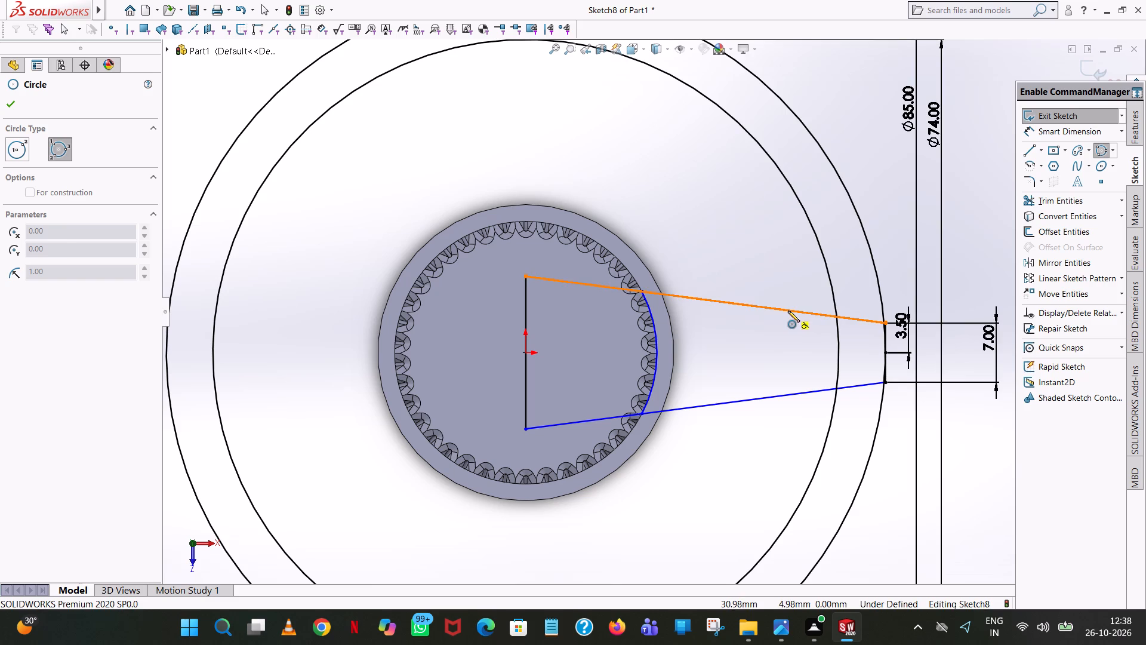
{"action": "left_click", "coordinate": [832, 279]}
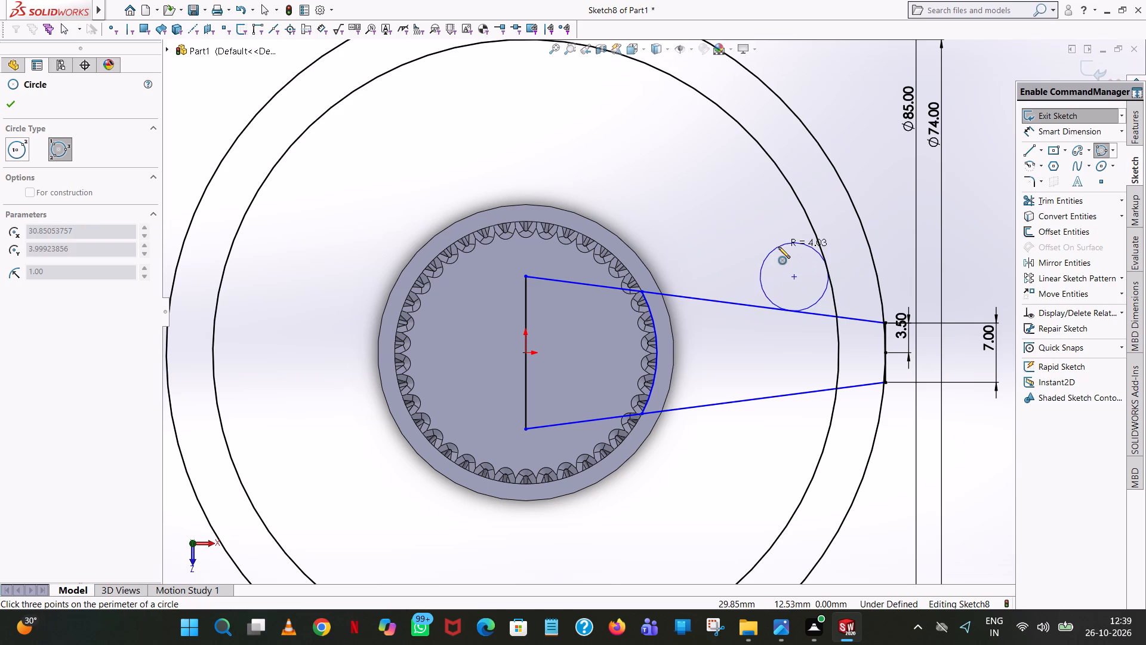
{"action": "left_click", "coordinate": [778, 247]}
{"action": "key", "text": "4"}
{"action": "key", "text": "Return"}
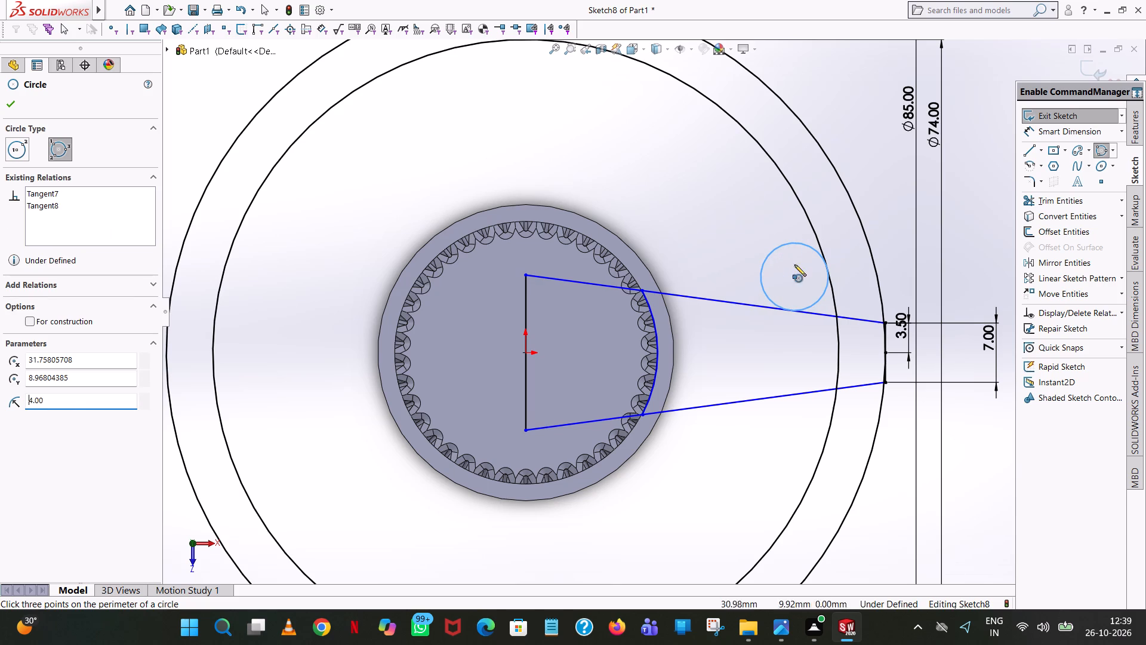
{"action": "left_click", "coordinate": [16, 104]}
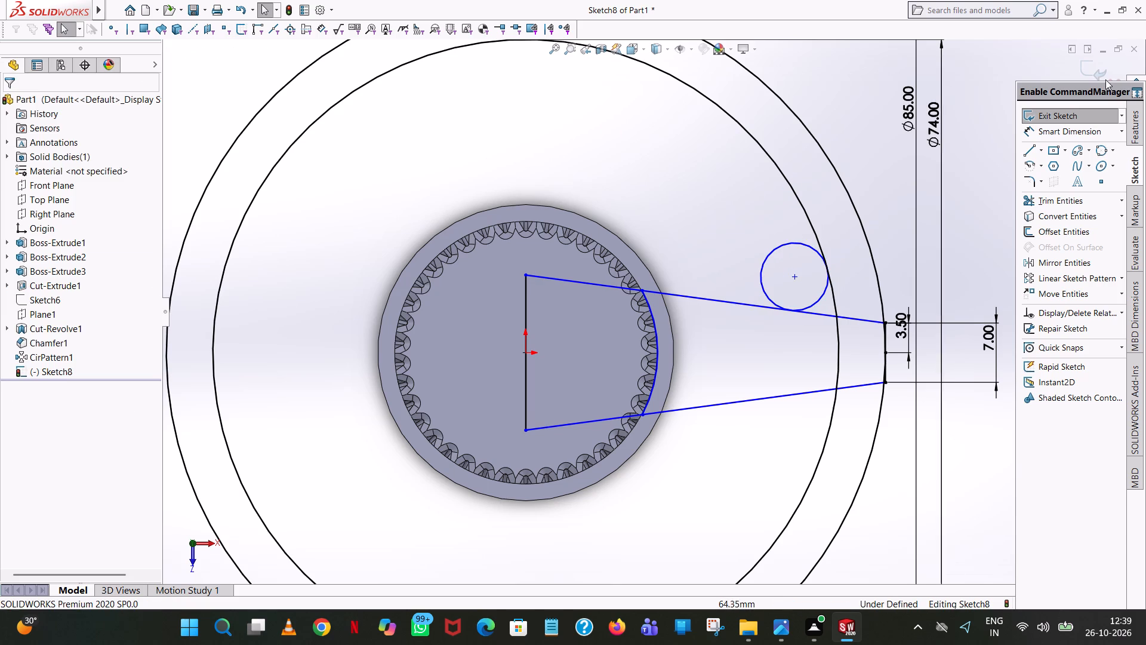
Dimension the distance between the endpoints of the spoke's vertical inner line as 18 mm.
{"action": "left_click", "coordinate": [1049, 136]}
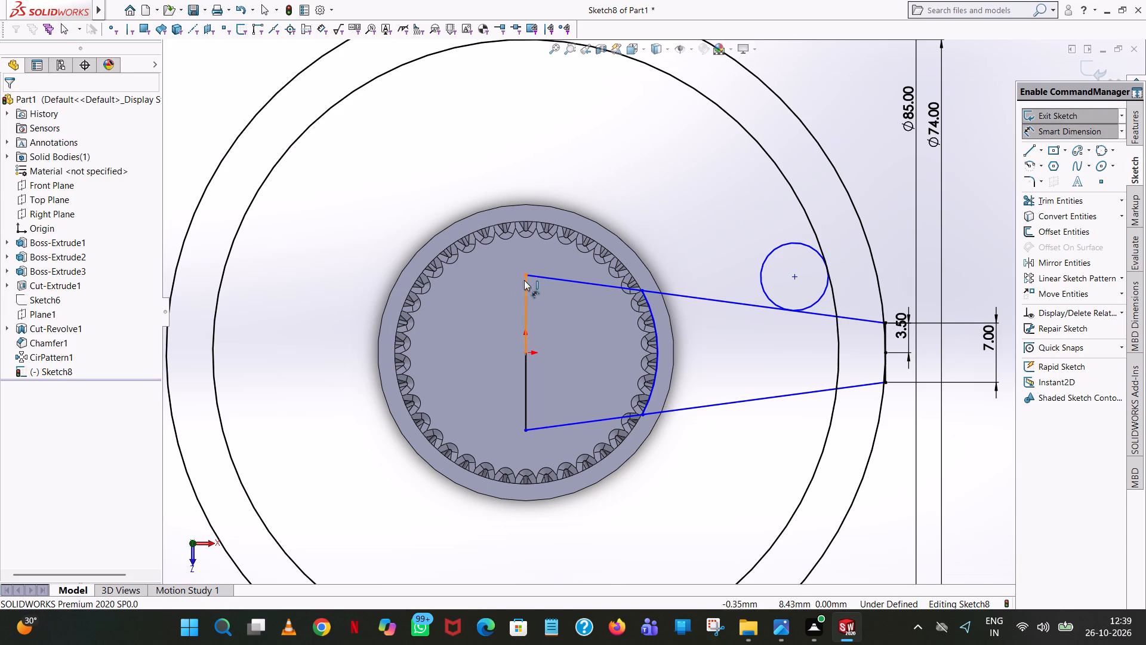
{"action": "left_click", "coordinate": [525, 274]}
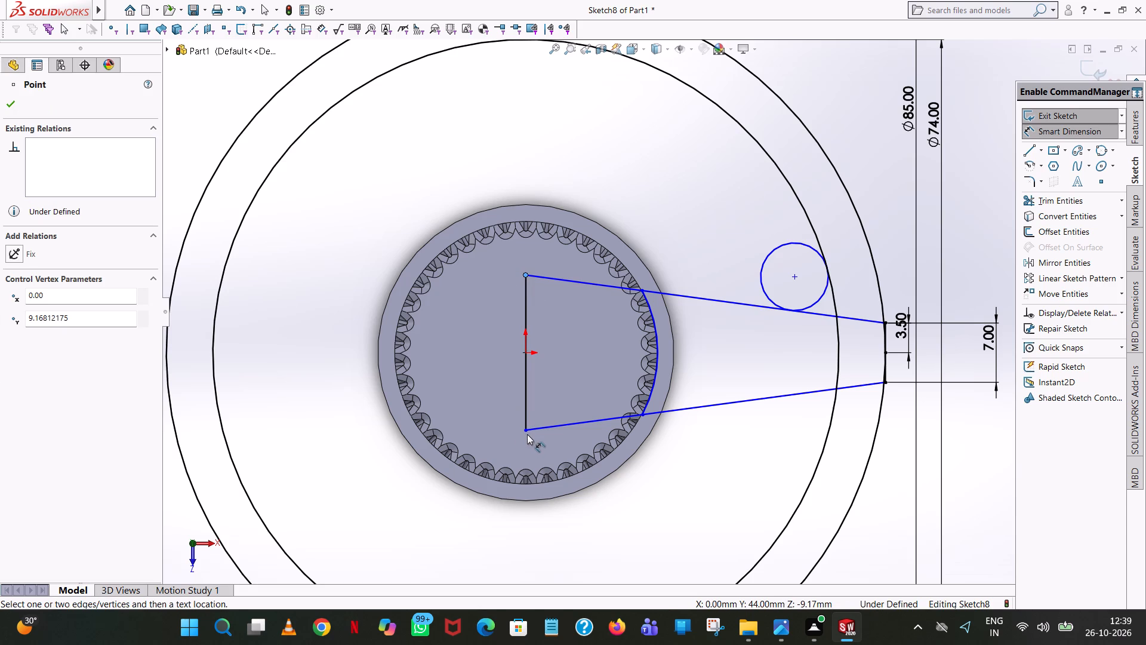
{"action": "left_click", "coordinate": [526, 429]}
{"action": "left_click", "coordinate": [467, 364]}
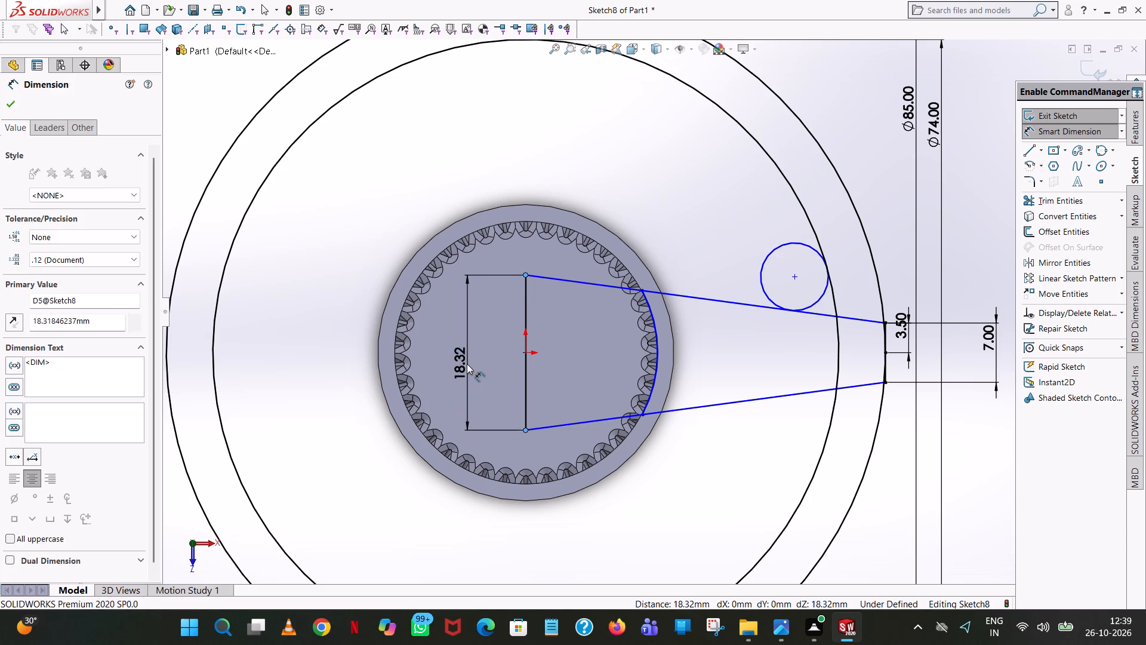
{"action": "type", "text": "18"}
{"action": "key", "text": "Return"}
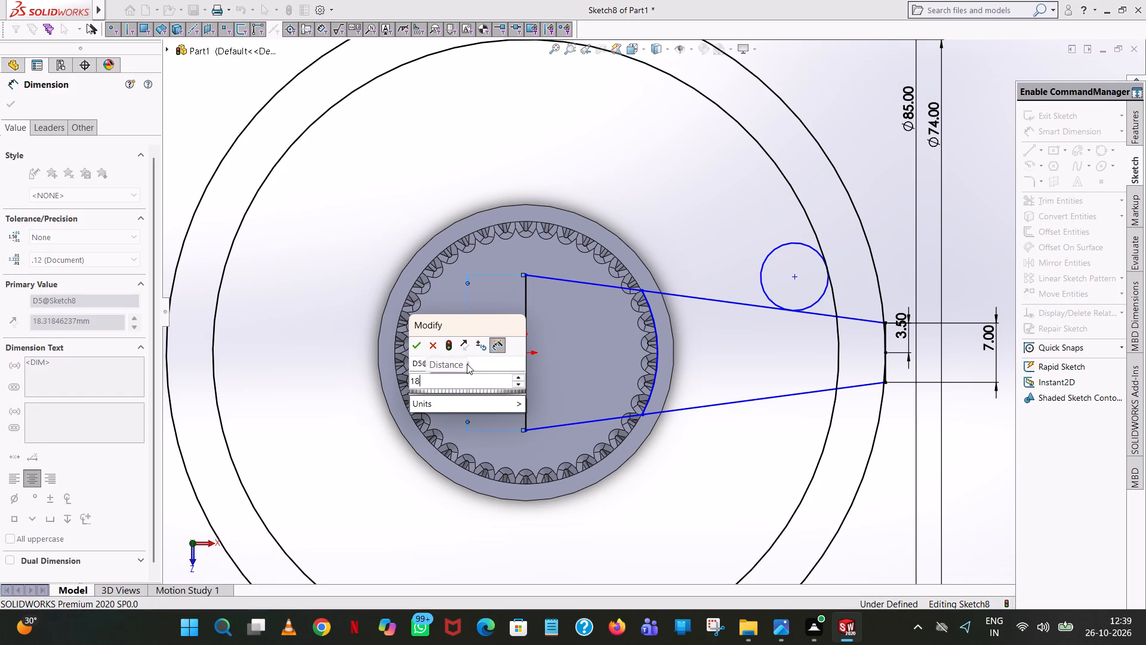
{"action": "left_click", "coordinate": [860, 130]}
Add a 7 mm dimension between the origin and the upper endpoint of the spoke's vertical inner line.
{"action": "left_click", "coordinate": [524, 353]}
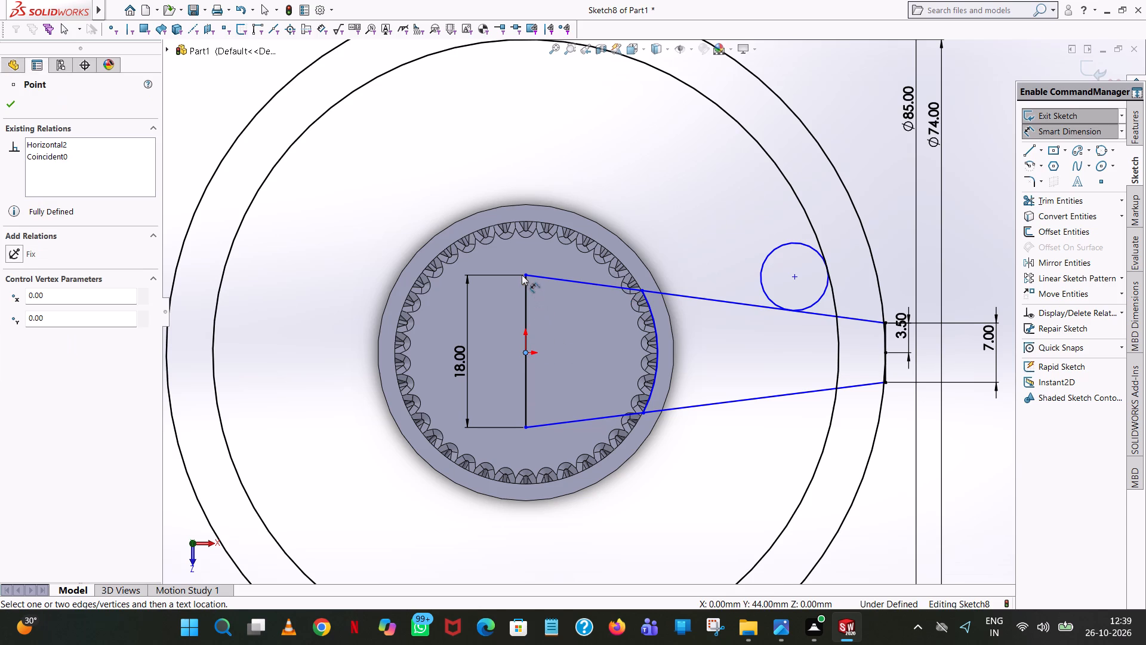
{"action": "left_click", "coordinate": [523, 273]}
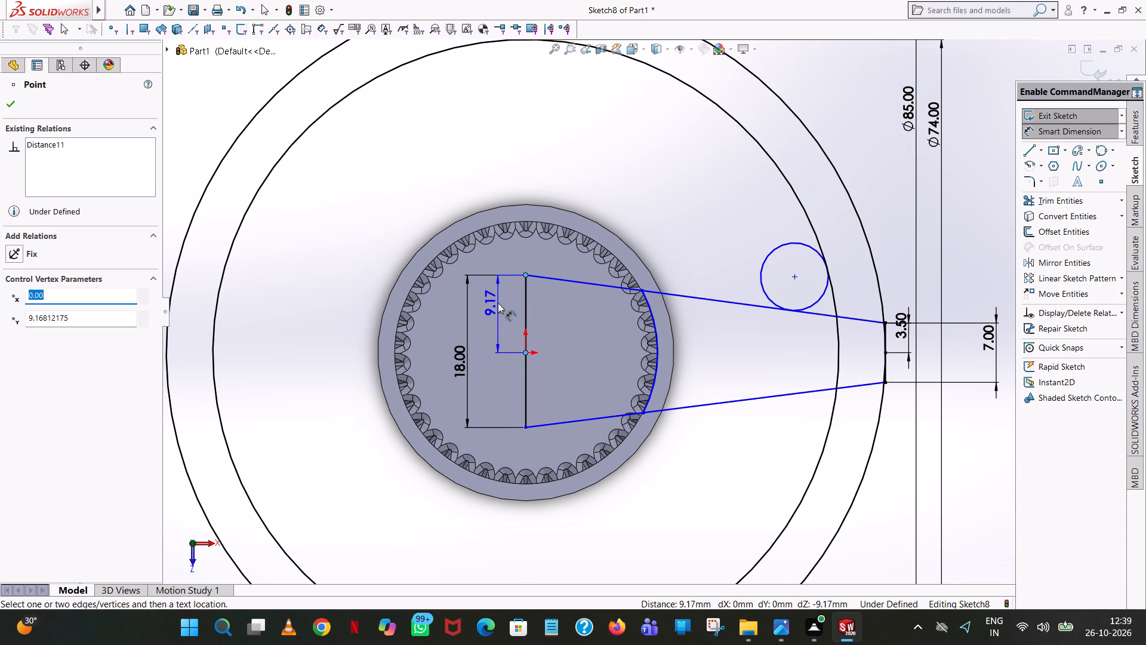
{"action": "left_click", "coordinate": [498, 303]}
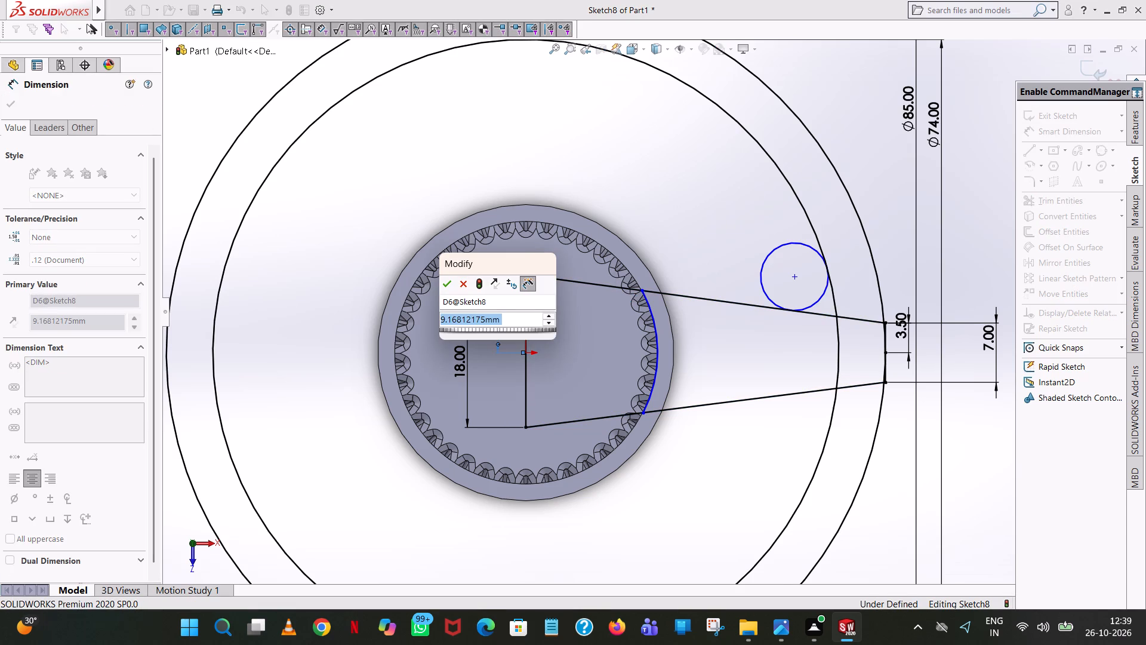
{"action": "key", "text": "7"}
{"action": "key", "text": "Return"}
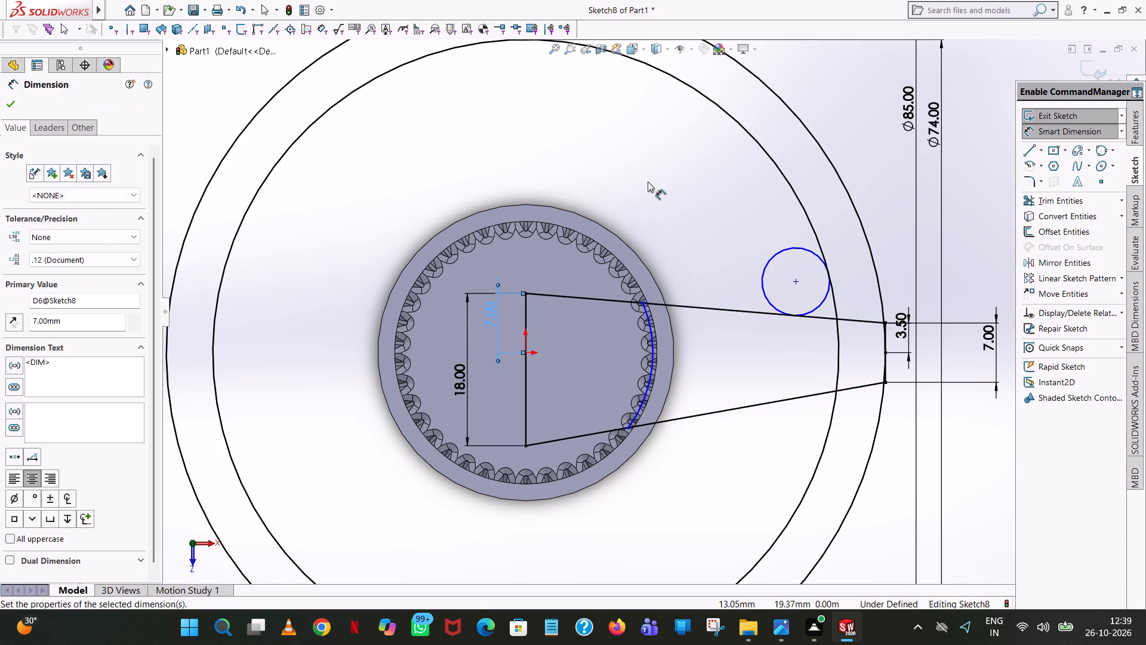
{"action": "left_click", "coordinate": [654, 177]}
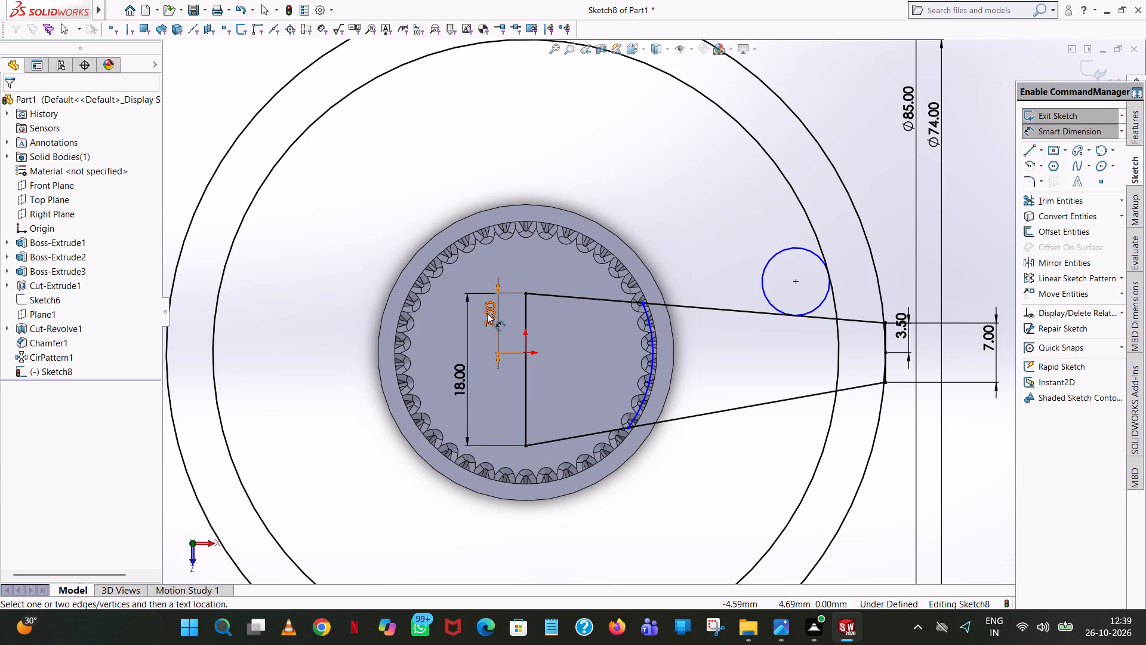
Set the dimension from the origin to the vertical inner line's upper endpoint to 9 mm.
{"action": "left_click", "coordinate": [487, 313]}
{"action": "left_click", "coordinate": [489, 312]}
{"action": "left_click", "coordinate": [497, 317]}
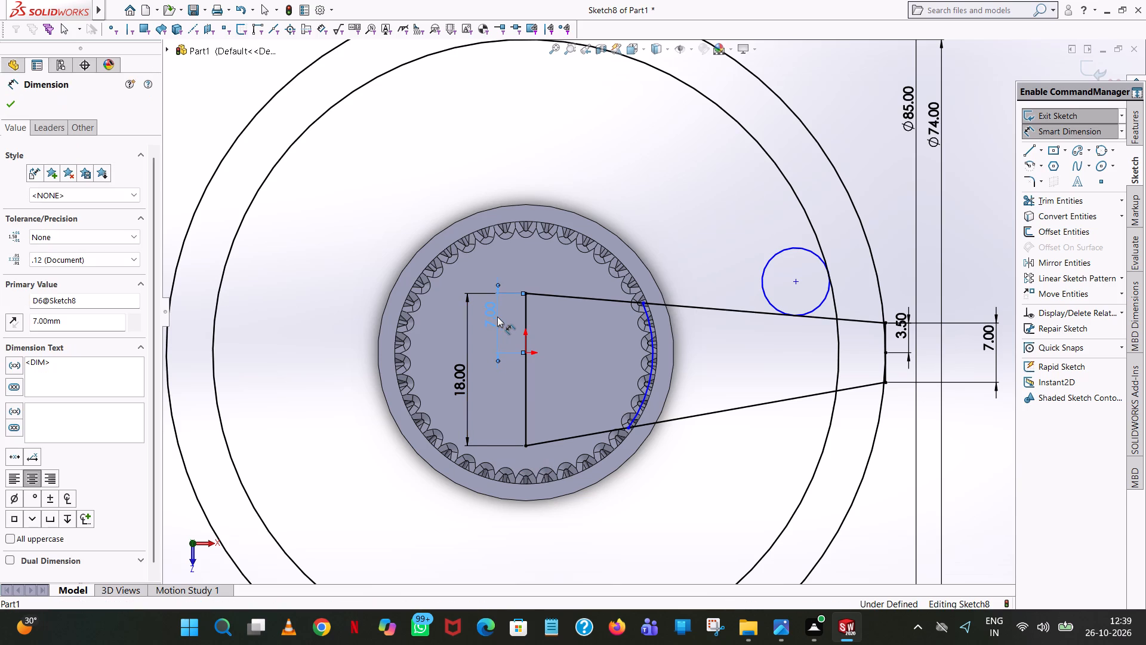
{"action": "left_click", "coordinate": [494, 320]}
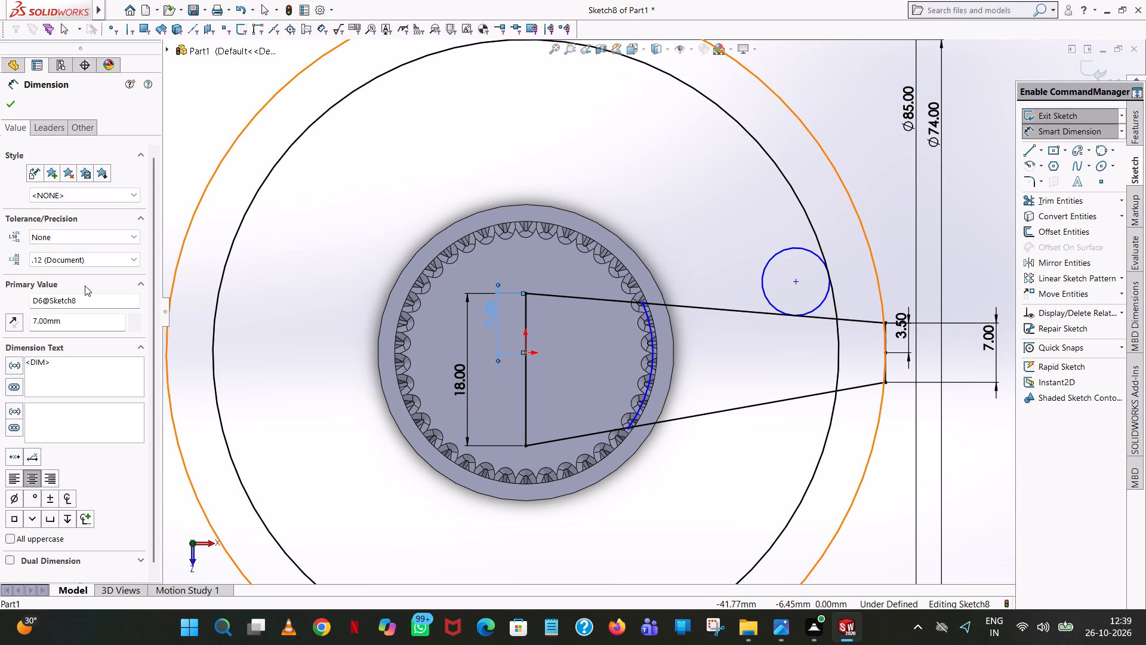
{"action": "double_click", "coordinate": [83, 318]}
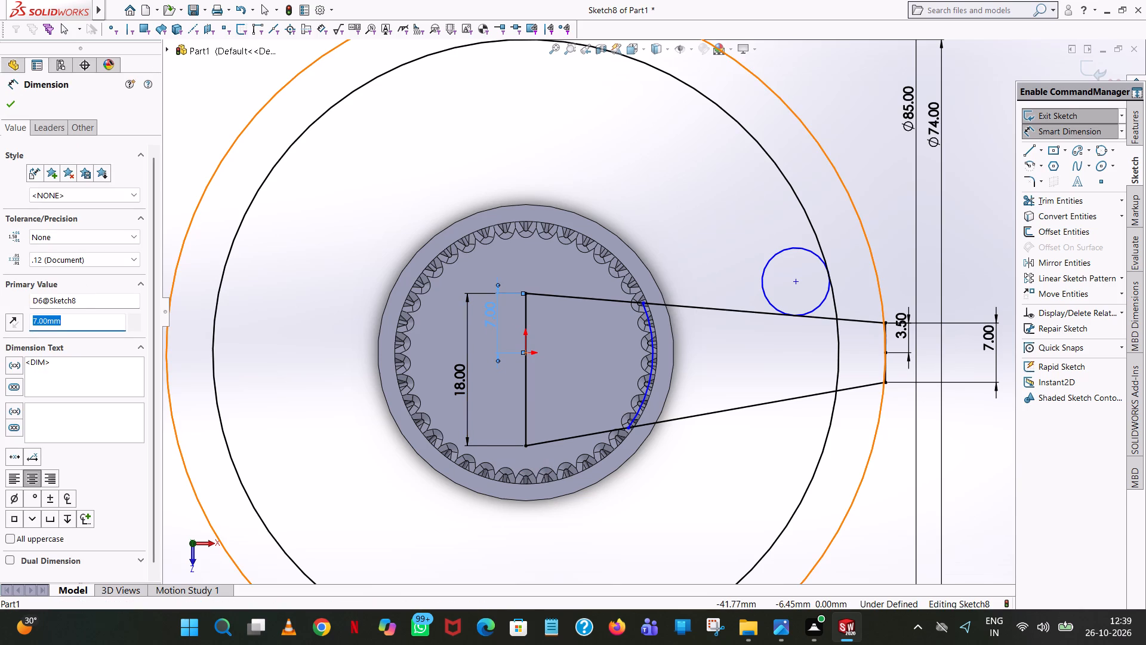
{"action": "key", "text": "9"}
{"action": "key", "text": "Return"}
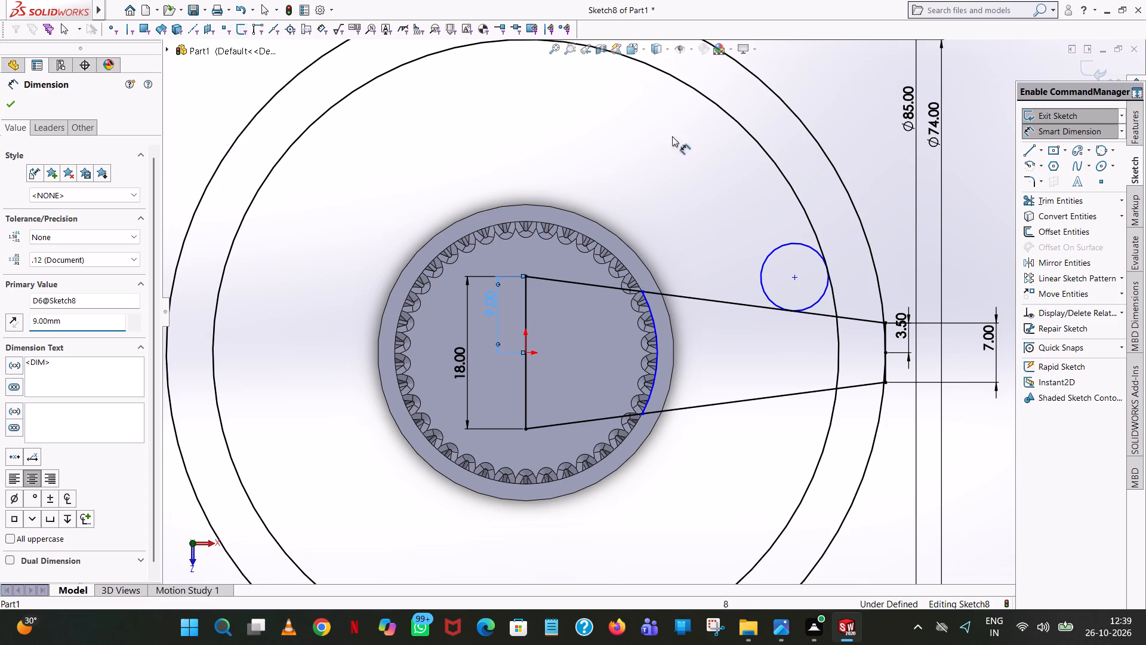
{"action": "left_click", "coordinate": [845, 131]}
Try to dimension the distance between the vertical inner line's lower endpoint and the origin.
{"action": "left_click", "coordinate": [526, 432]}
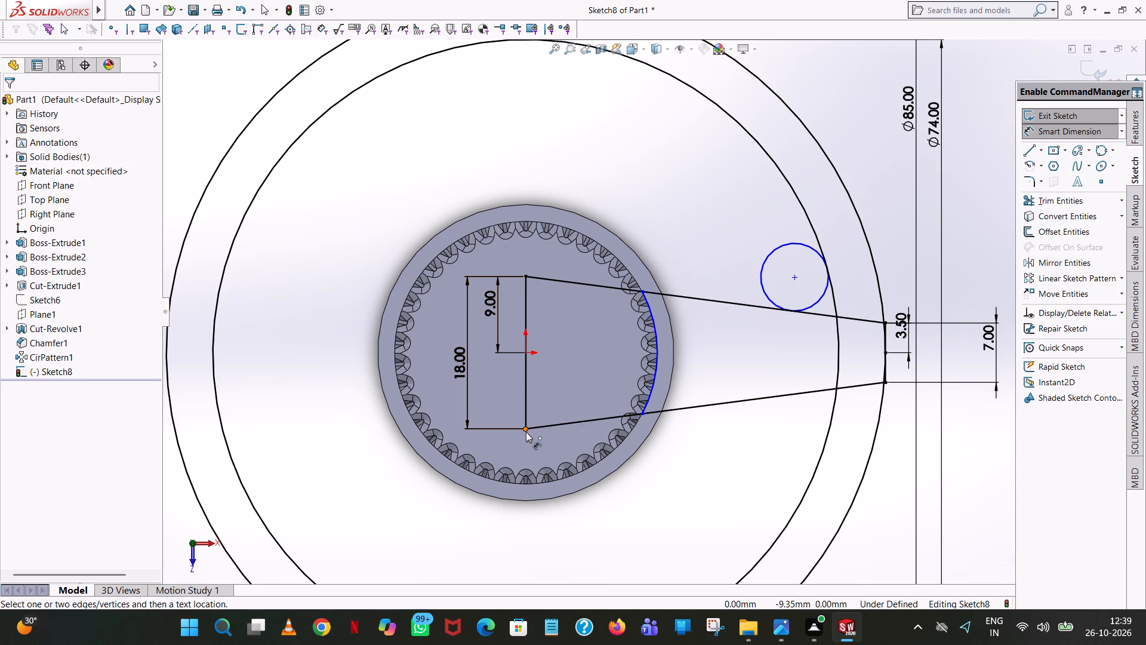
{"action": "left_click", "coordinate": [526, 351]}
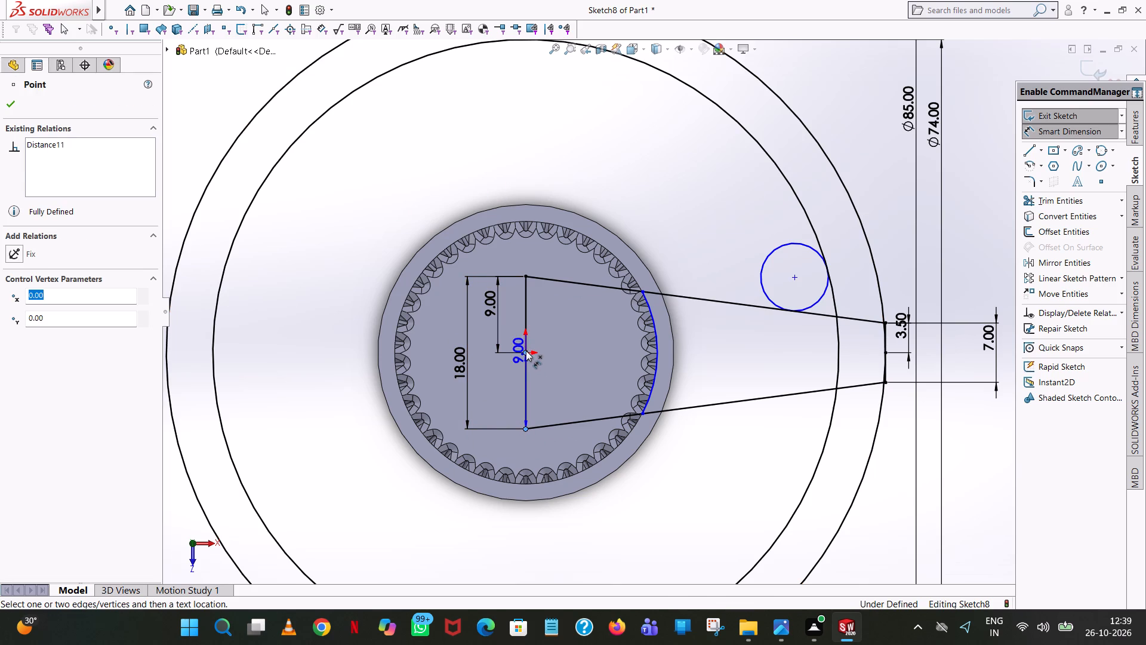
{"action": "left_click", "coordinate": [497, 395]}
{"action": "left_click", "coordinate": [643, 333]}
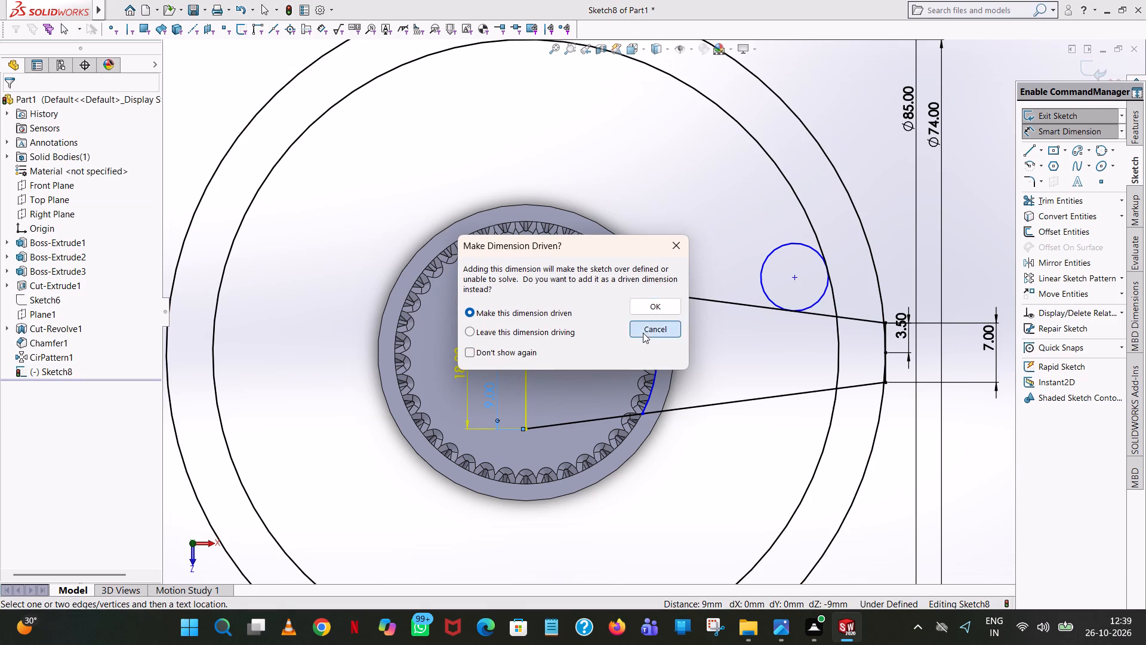
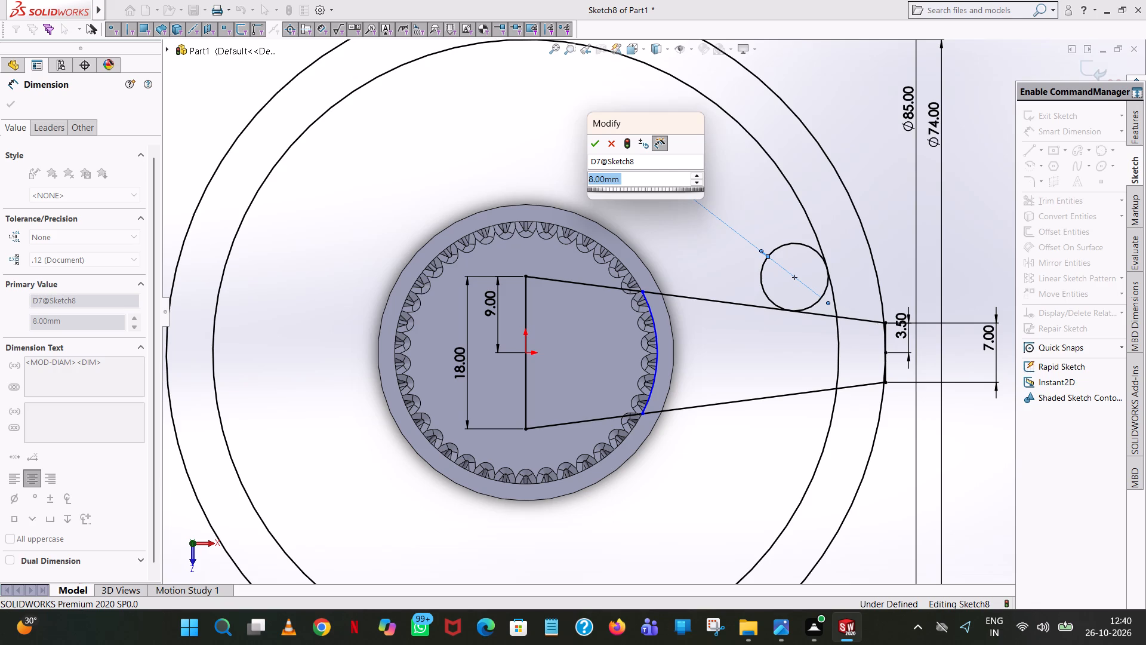
Dimension the diameter of the small circle tangent to the spoke's upper line as 8 mm.
{"action": "left_click", "coordinate": [595, 143]}
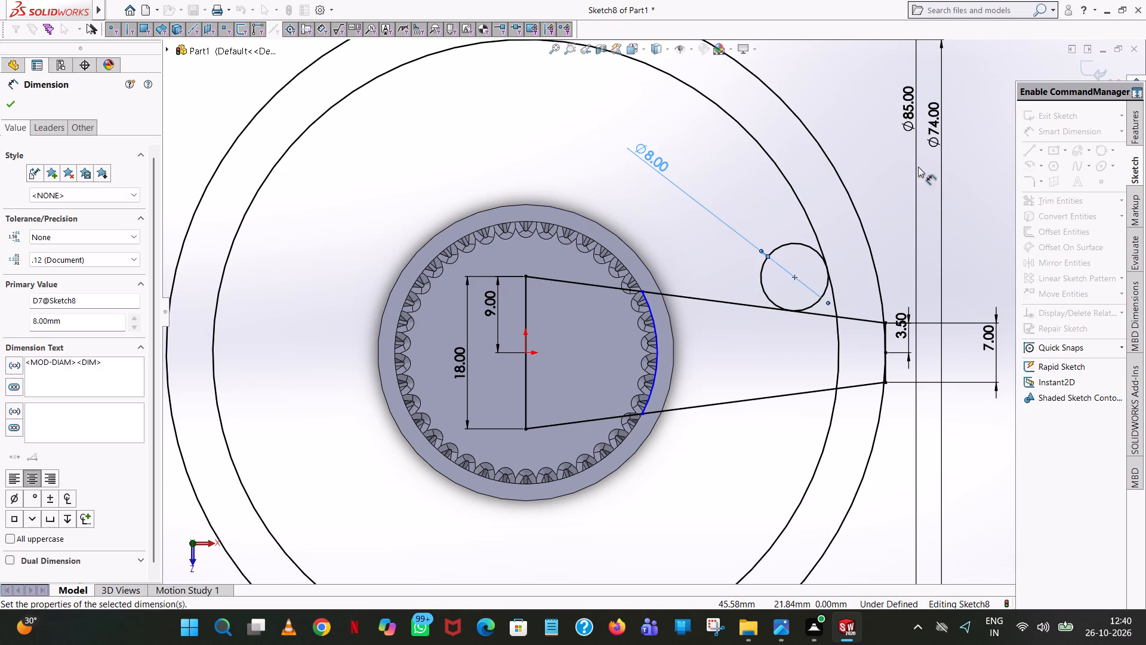
Sketch a perimeter circle tangent to the spoke's lower line and the 74 mm circle, with a 4 mm radius.
{"action": "left_click", "coordinate": [1103, 149]}
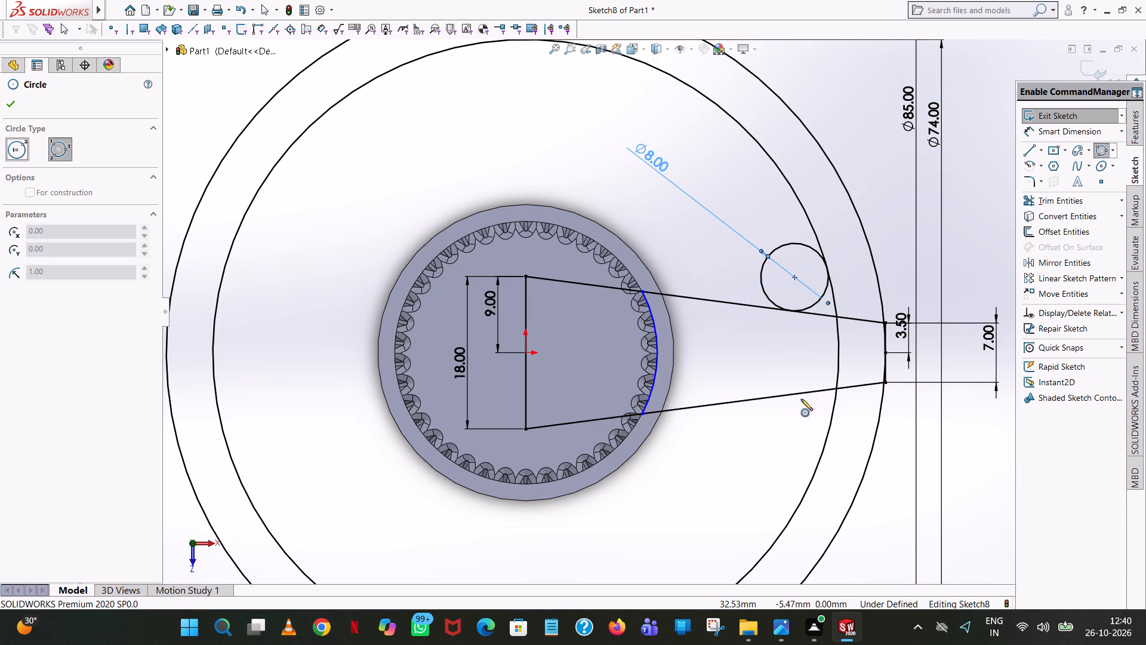
{"action": "left_click", "coordinate": [785, 396]}
{"action": "left_click", "coordinate": [829, 420]}
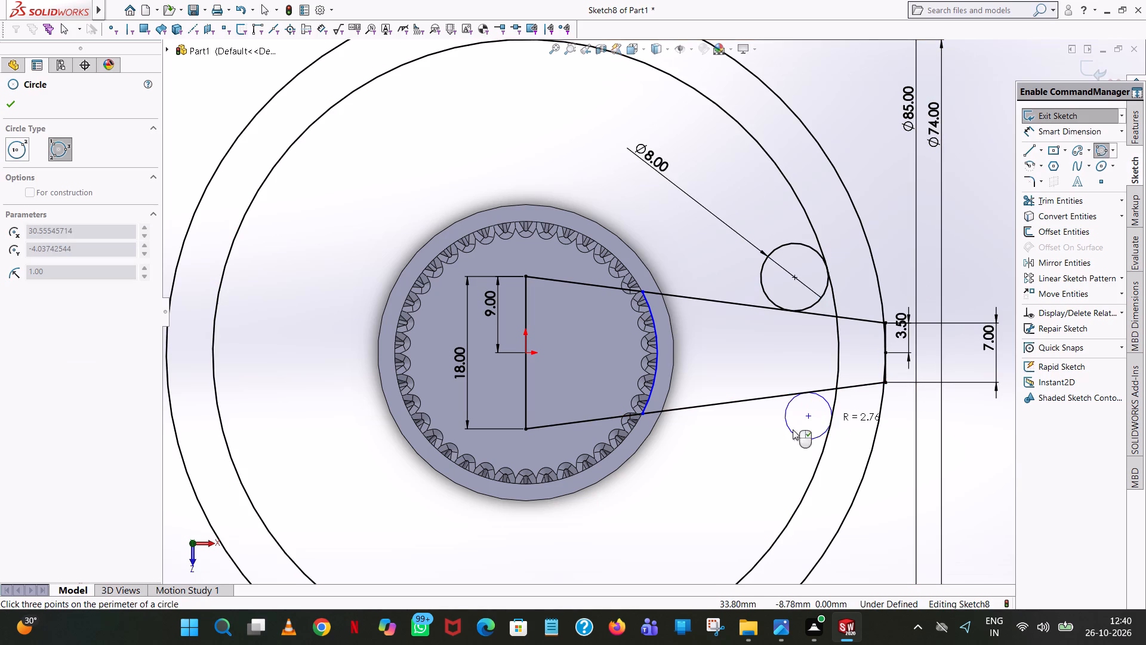
{"action": "left_click", "coordinate": [778, 444]}
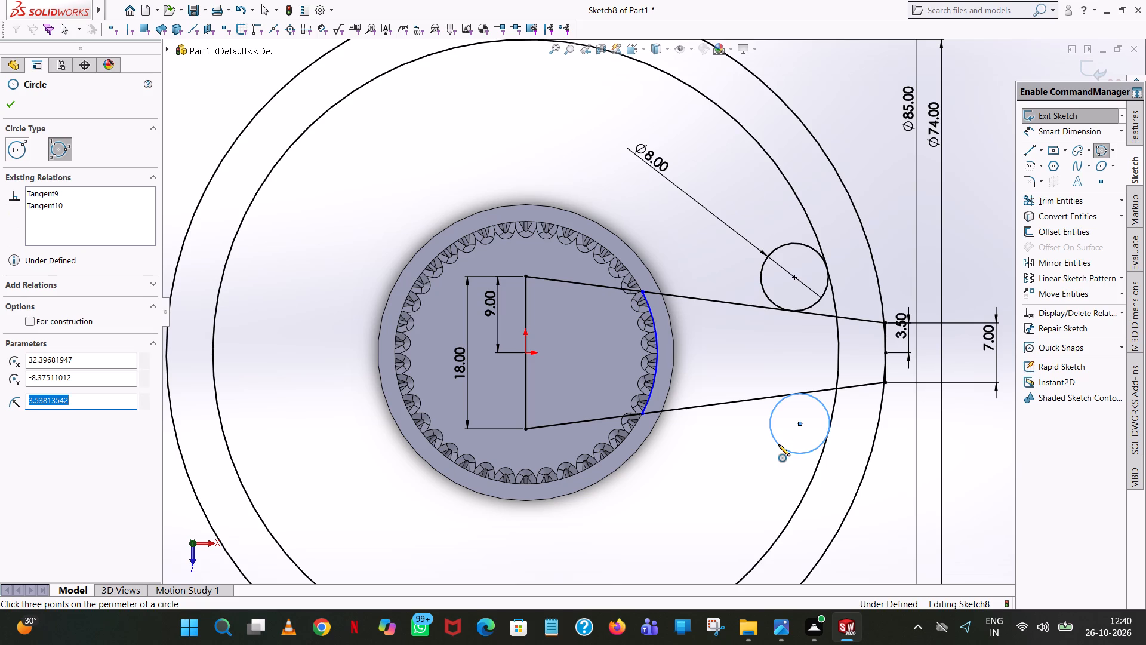
{"action": "key", "text": "4"}
{"action": "key", "text": "Return"}
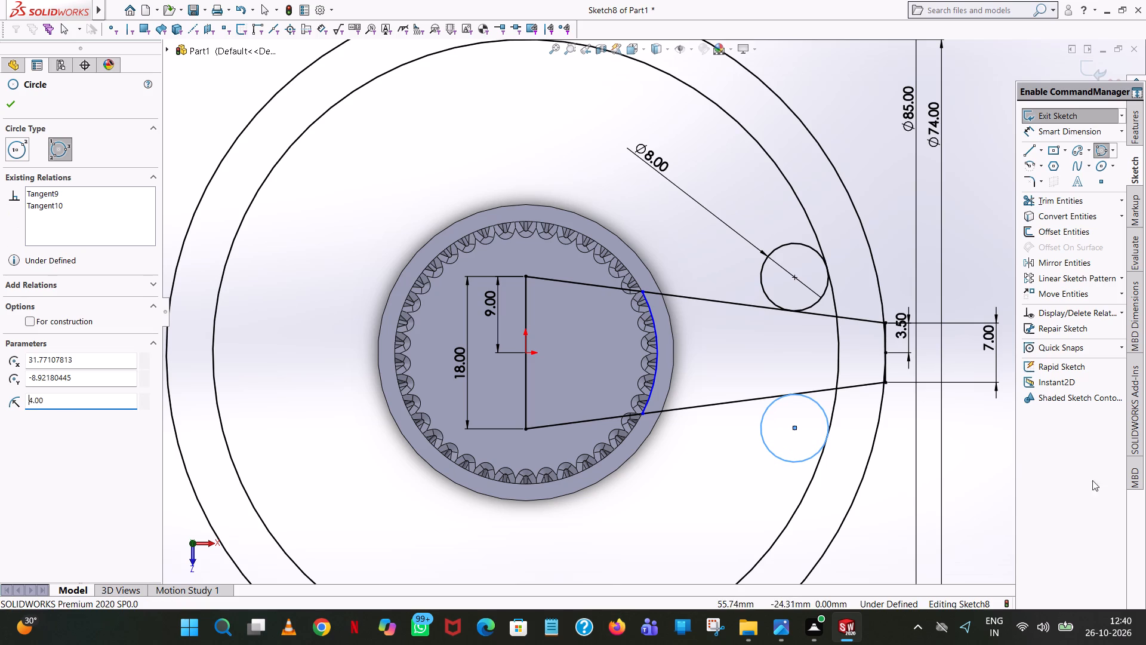
{"action": "left_click", "coordinate": [5, 102]}
{"action": "left_click", "coordinate": [212, 105]}
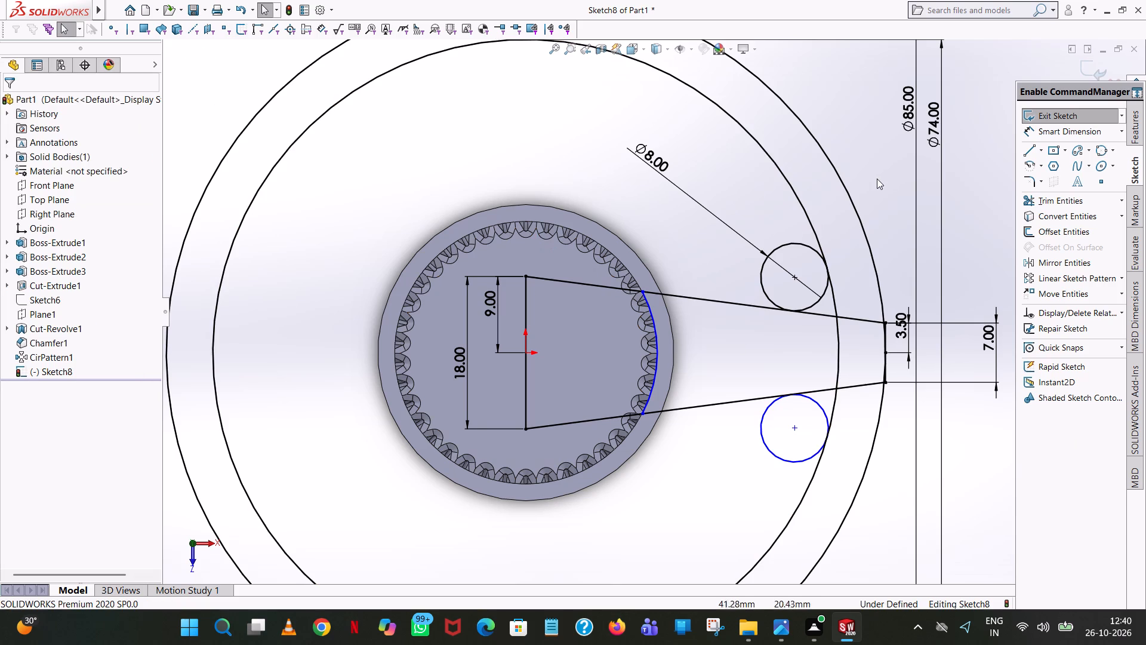
Dimension the lower tangent circle's diameter as 8 mm.
{"action": "left_click", "coordinate": [884, 174]}
{"action": "left_click", "coordinate": [1108, 130]}
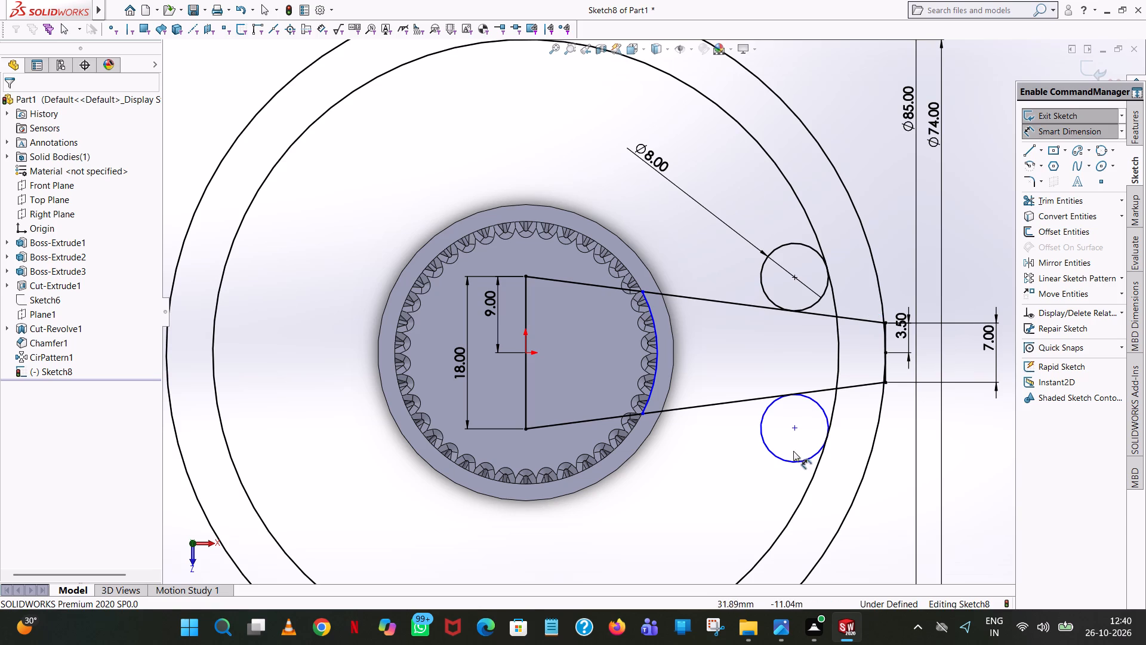
{"action": "left_click", "coordinate": [787, 460]}
{"action": "left_click", "coordinate": [876, 528]}
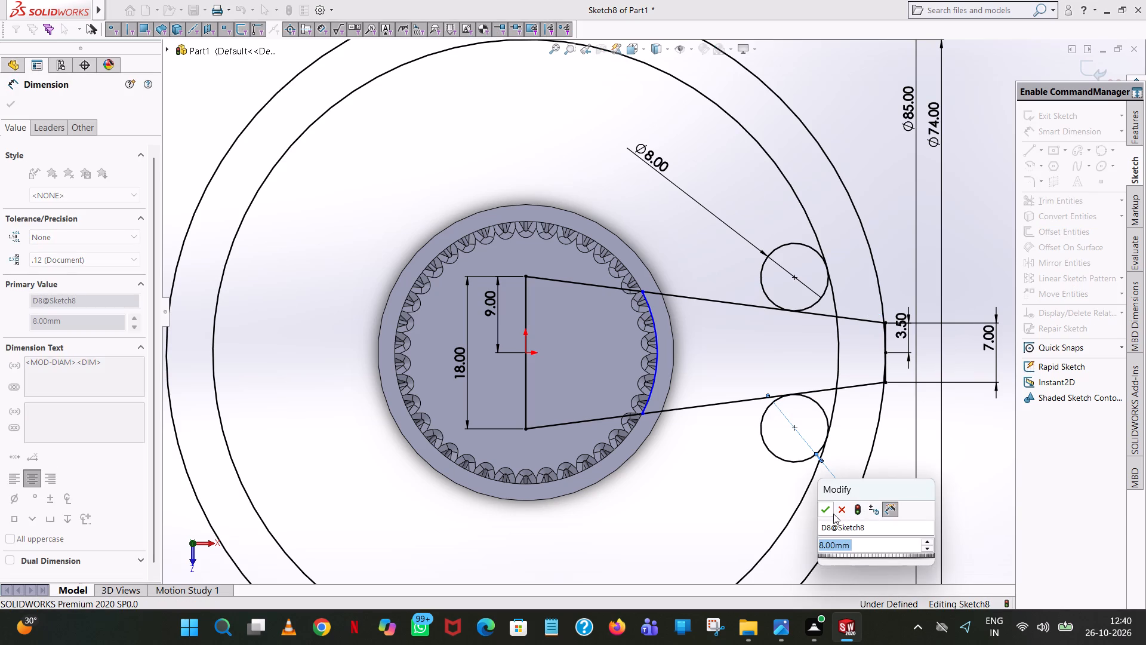
{"action": "left_click", "coordinate": [833, 514]}
{"action": "left_click", "coordinate": [904, 148]}
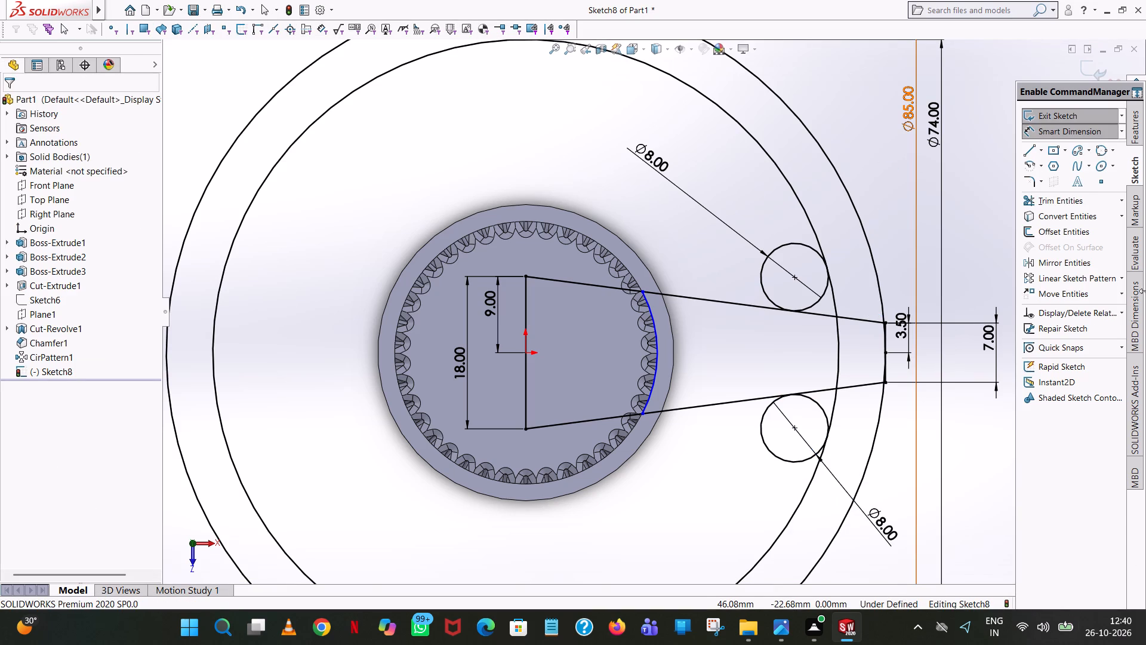
Trim both small circles to their arcs between spoke and ring, plus the lower spoke line's segment from its arc to the 74 mm circle.
{"action": "left_click", "coordinate": [1079, 202]}
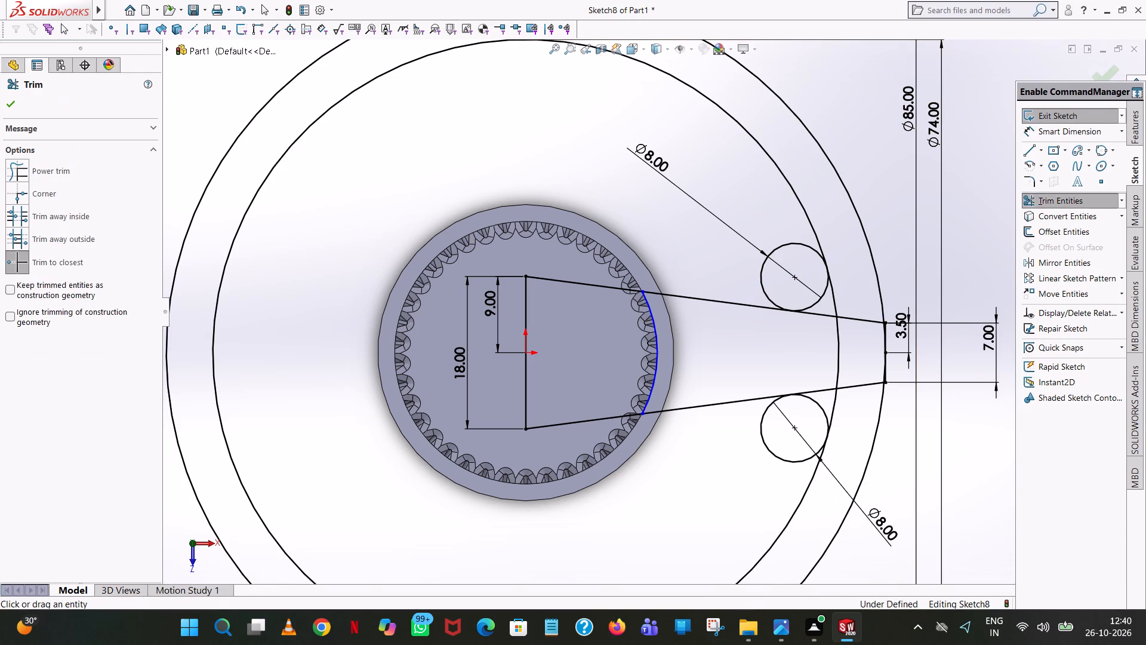
{"action": "left_click", "coordinate": [762, 261]}
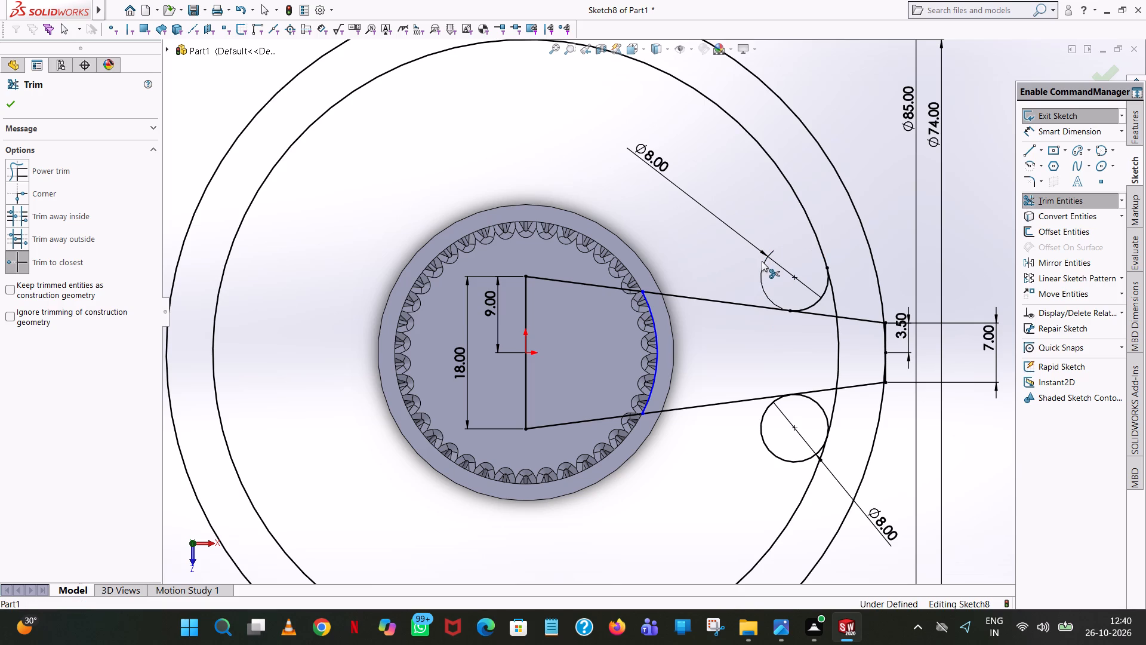
{"action": "left_click", "coordinate": [762, 261]}
{"action": "left_click", "coordinate": [777, 462]}
{"action": "left_click", "coordinate": [780, 461]}
{"action": "left_click", "coordinate": [821, 391]}
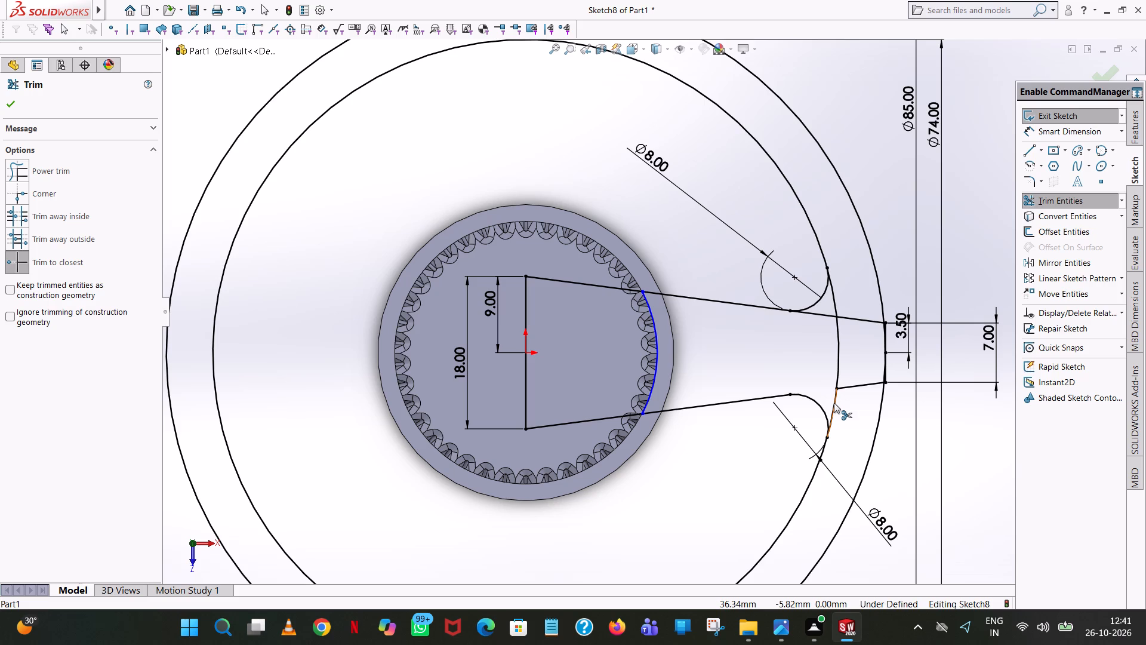
Draw a 5.5 mm line from the lower arc's endpoint on the 74 mm circle out to the 85 mm circle.
{"action": "left_click", "coordinate": [1025, 149]}
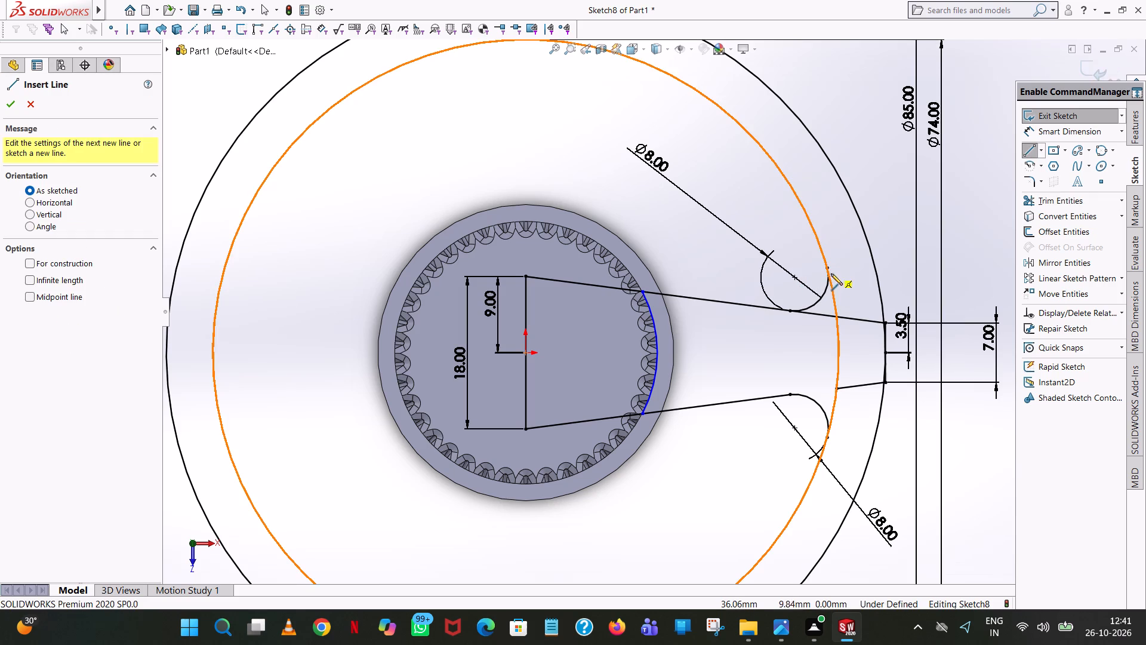
{"action": "scroll", "coordinate": [821, 457], "scroll_direction": "down", "scroll_amount": 7}
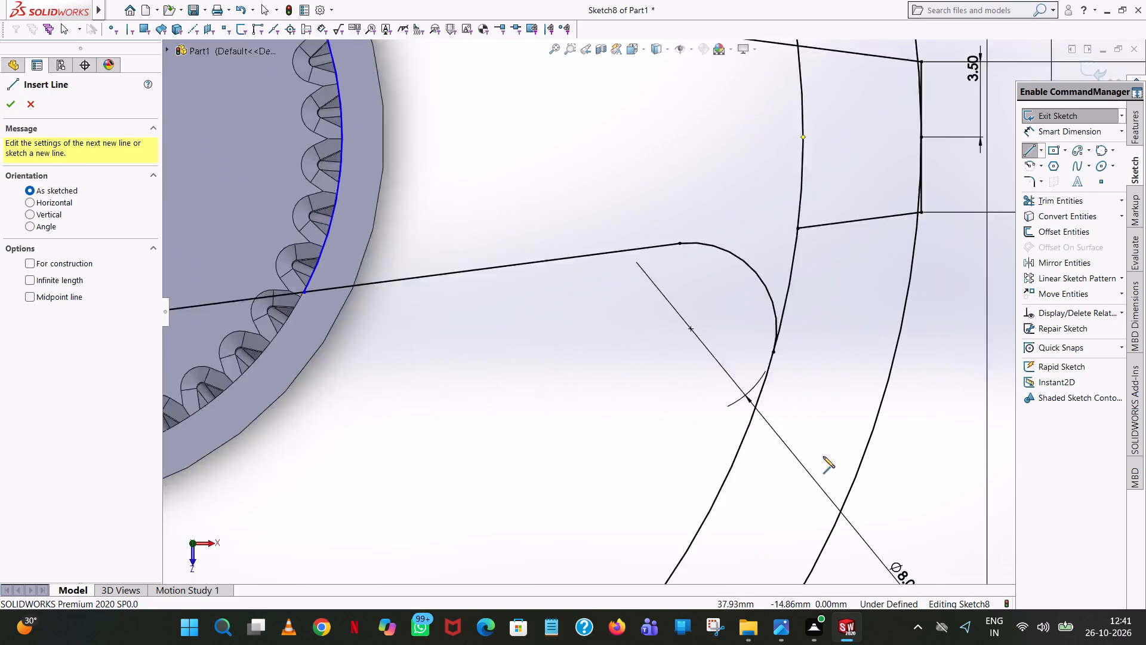
{"action": "left_click", "coordinate": [733, 288]}
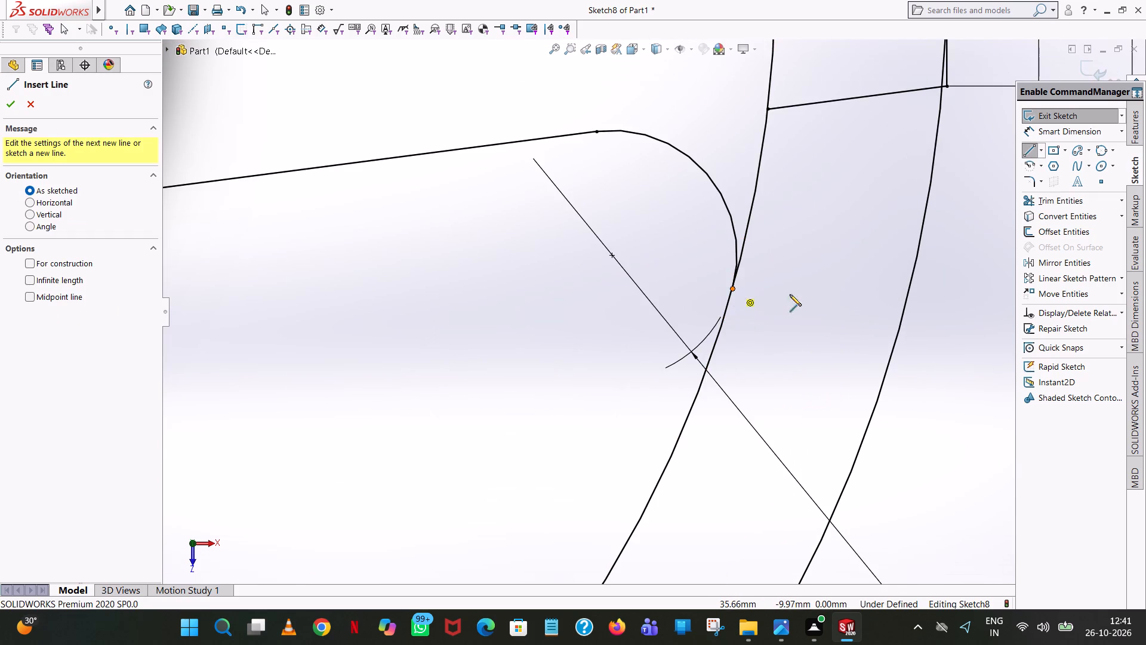
{"action": "left_click", "coordinate": [897, 336]}
{"action": "right_click", "coordinate": [897, 336]}
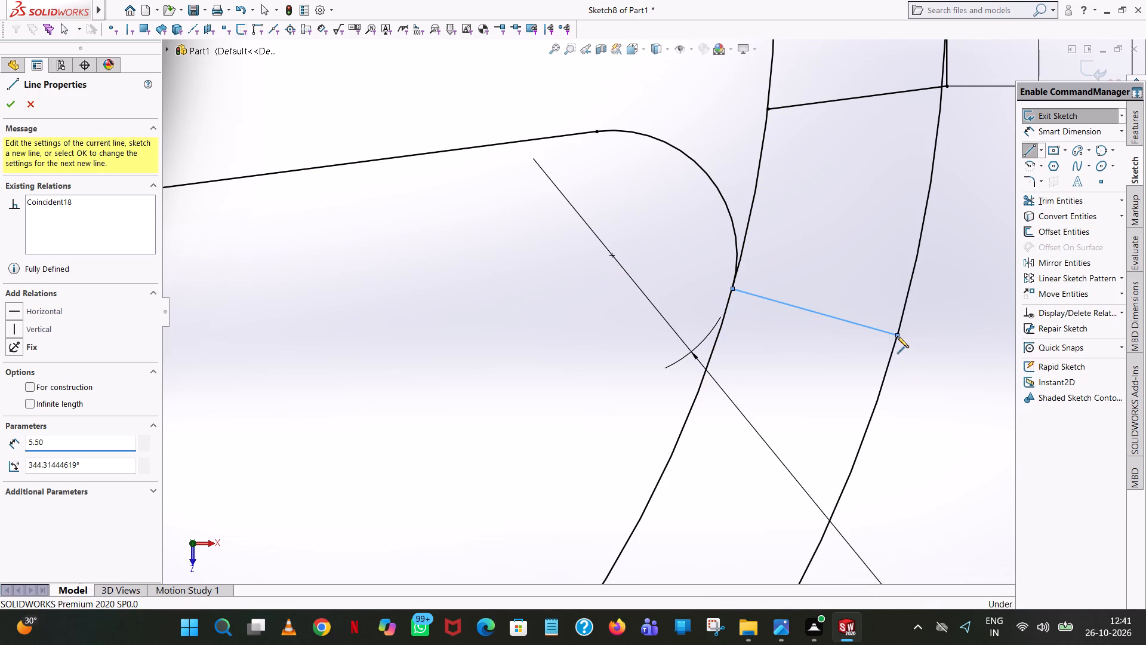
{"action": "left_click", "coordinate": [921, 348]}
{"action": "scroll", "coordinate": [921, 348], "scroll_direction": "up", "scroll_amount": 8}
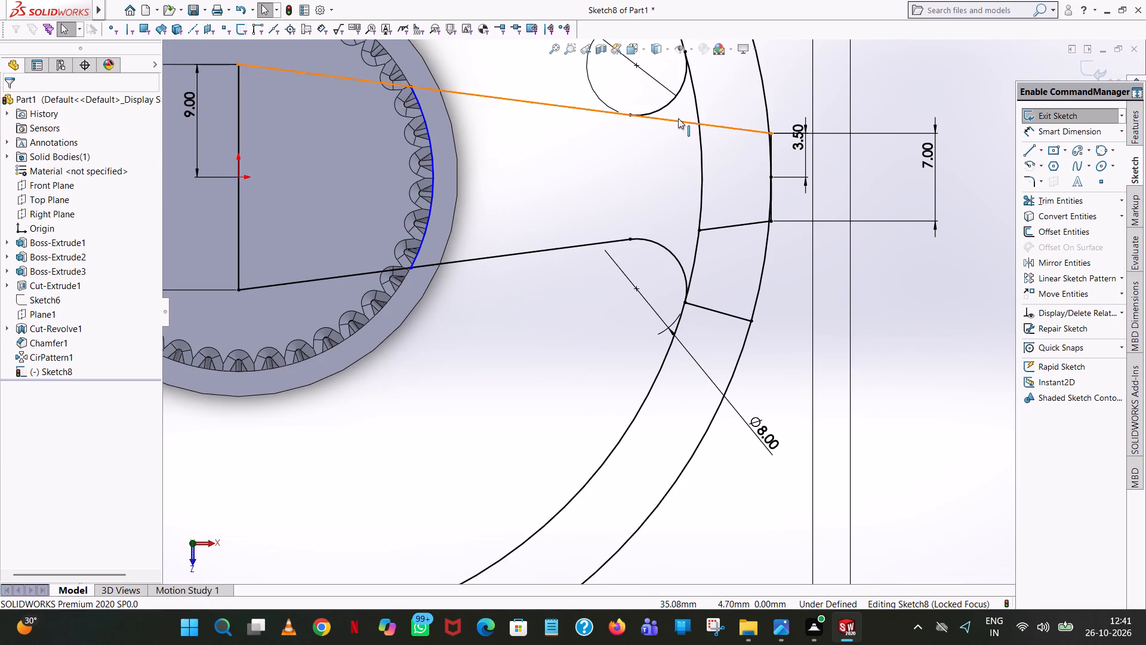
Draw a 5.5 mm line from the upper arc's endpoint to the 85 mm circle, in line with the origin.
{"action": "scroll", "coordinate": [696, 106], "scroll_direction": "up", "scroll_amount": 2}
{"action": "left_click", "coordinate": [1029, 145]}
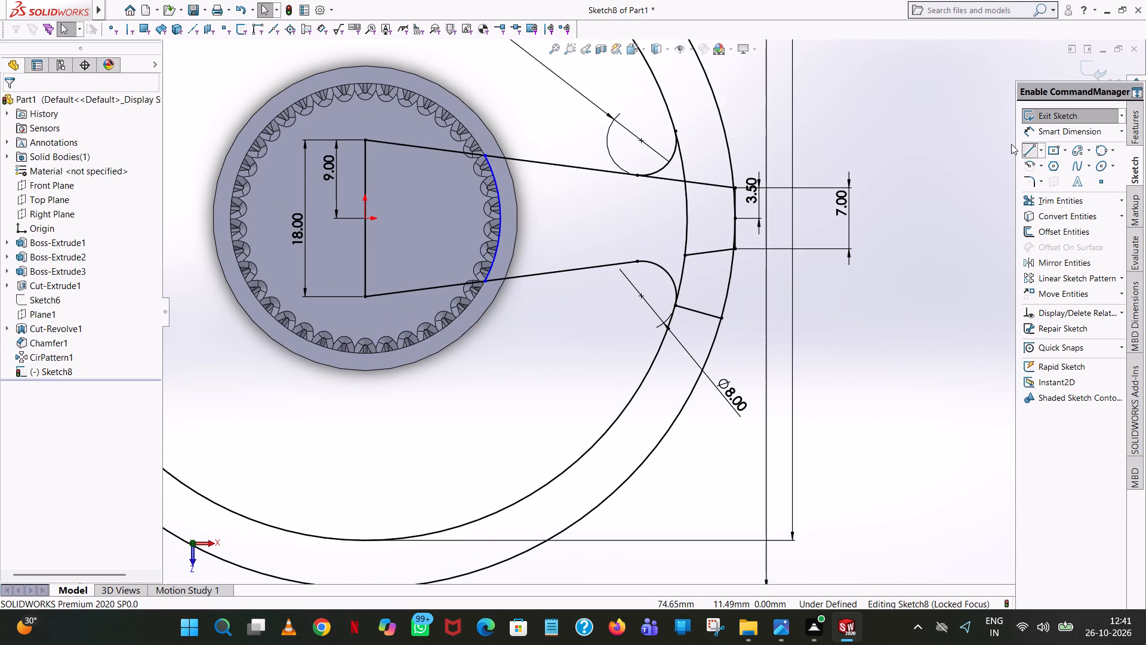
{"action": "left_click", "coordinate": [676, 131]}
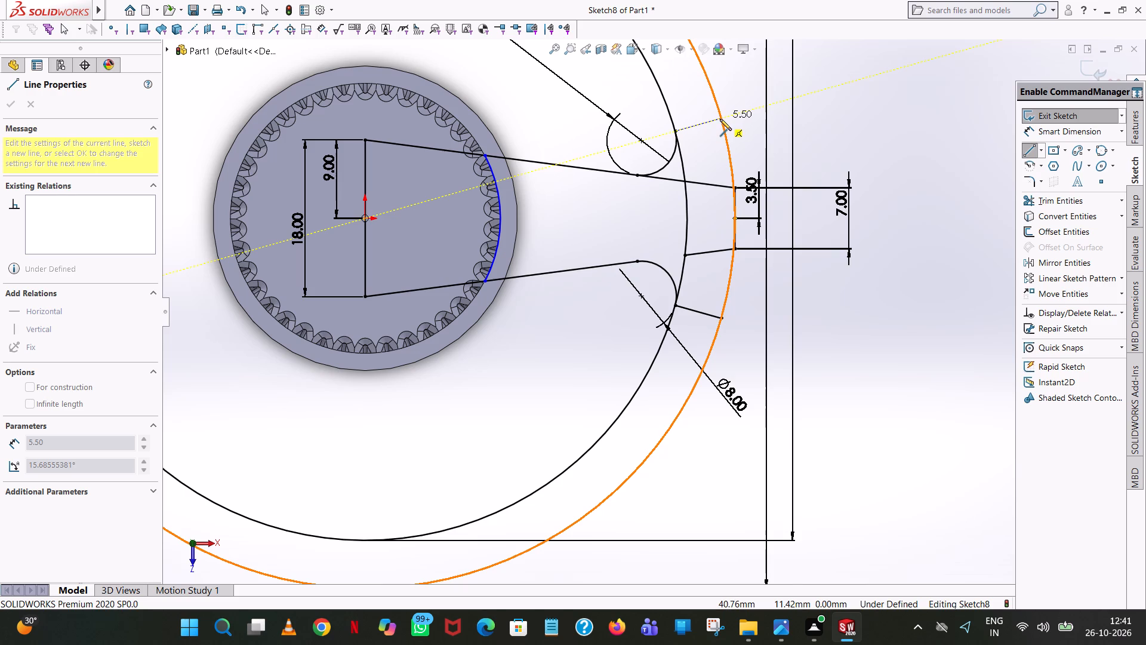
{"action": "left_click", "coordinate": [720, 119]}
{"action": "right_click", "coordinate": [720, 119]}
{"action": "left_click", "coordinate": [783, 125]}
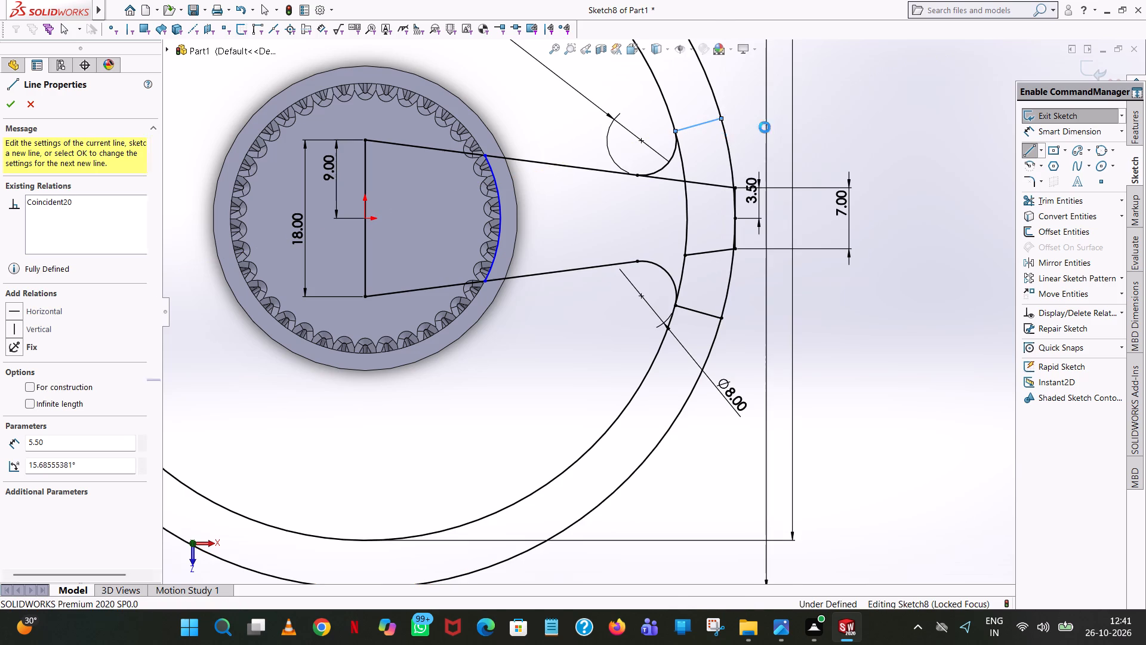
Fillet the corners where the two small arcs meet the short ring lines with a 2.5 mm radius.
{"action": "left_click", "coordinate": [1033, 181]}
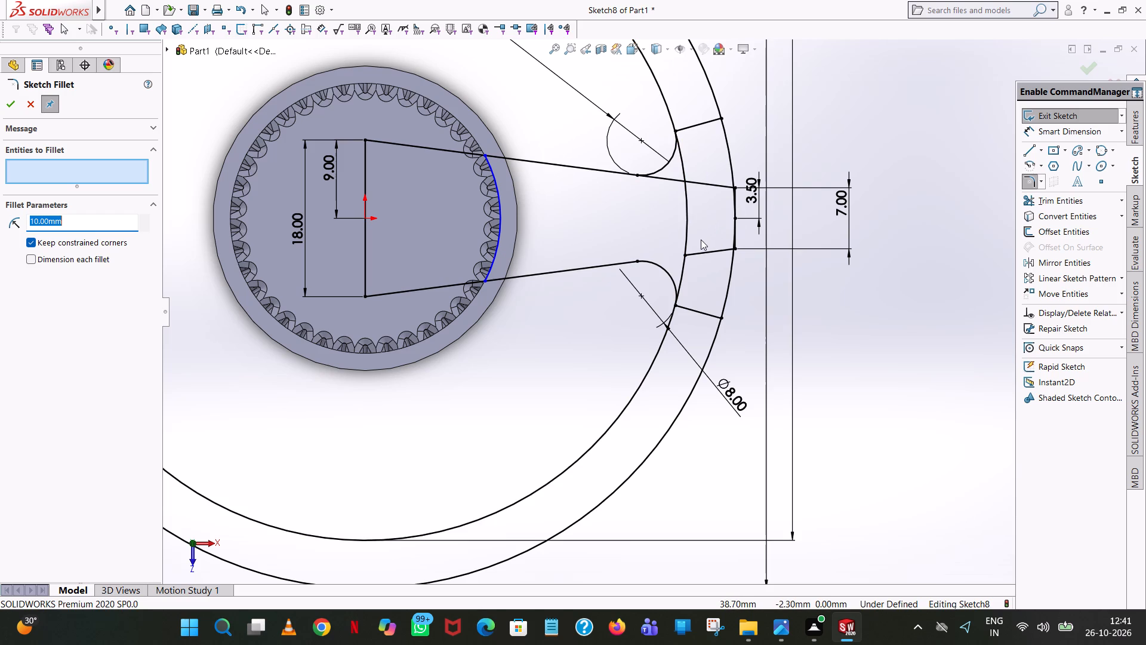
{"action": "type", "text": "2.5"}
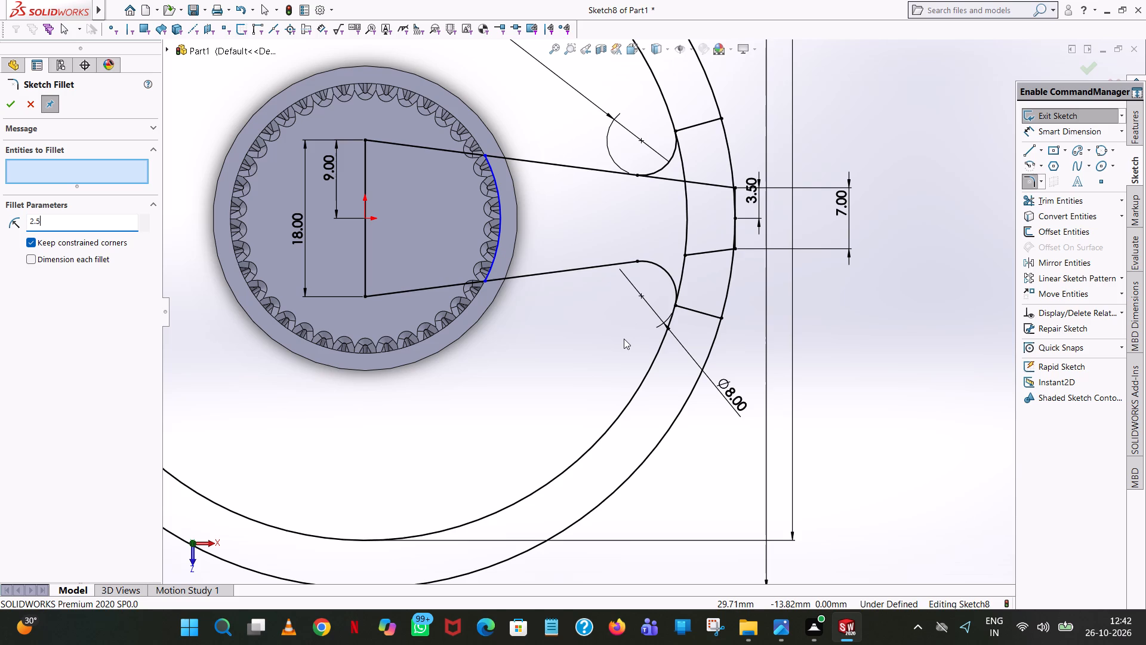
{"action": "left_click", "coordinate": [884, 361]}
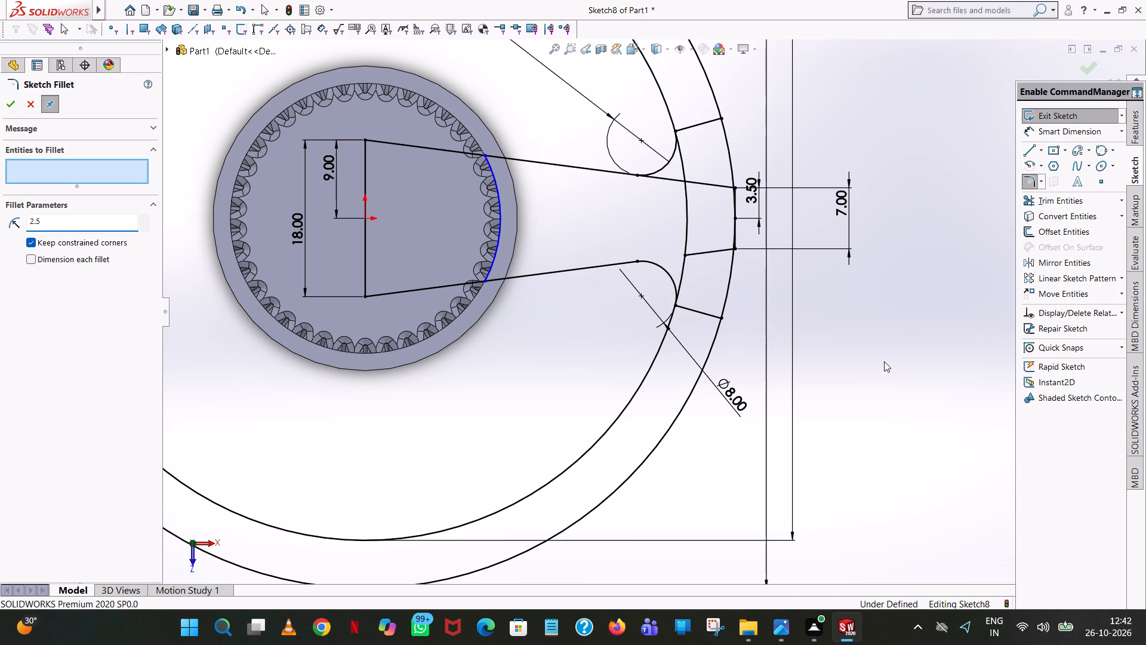
{"action": "scroll", "coordinate": [707, 214], "scroll_direction": "down", "scroll_amount": 4}
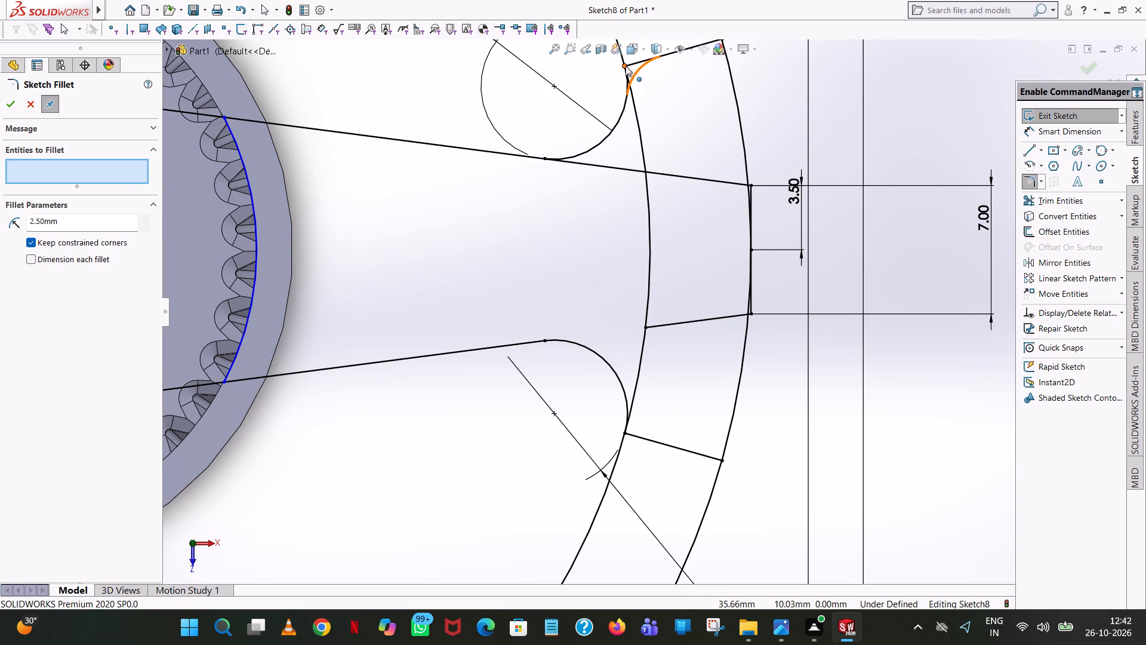
{"action": "left_click", "coordinate": [626, 66]}
{"action": "scroll", "coordinate": [667, 197], "scroll_direction": "up", "scroll_amount": 5}
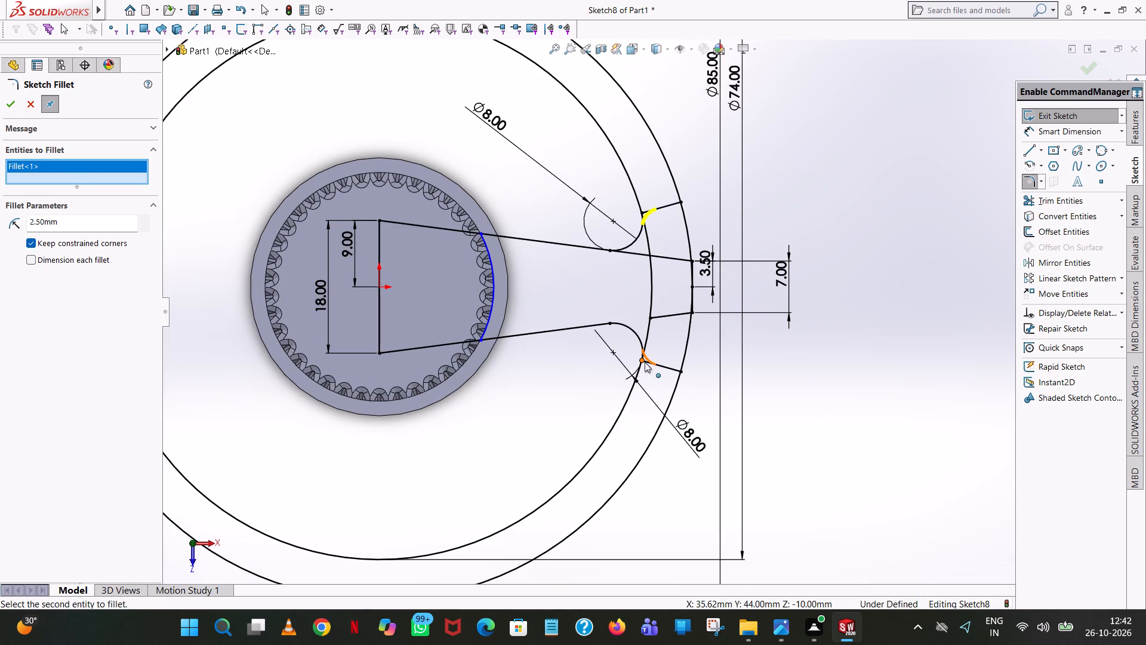
{"action": "left_click", "coordinate": [642, 358]}
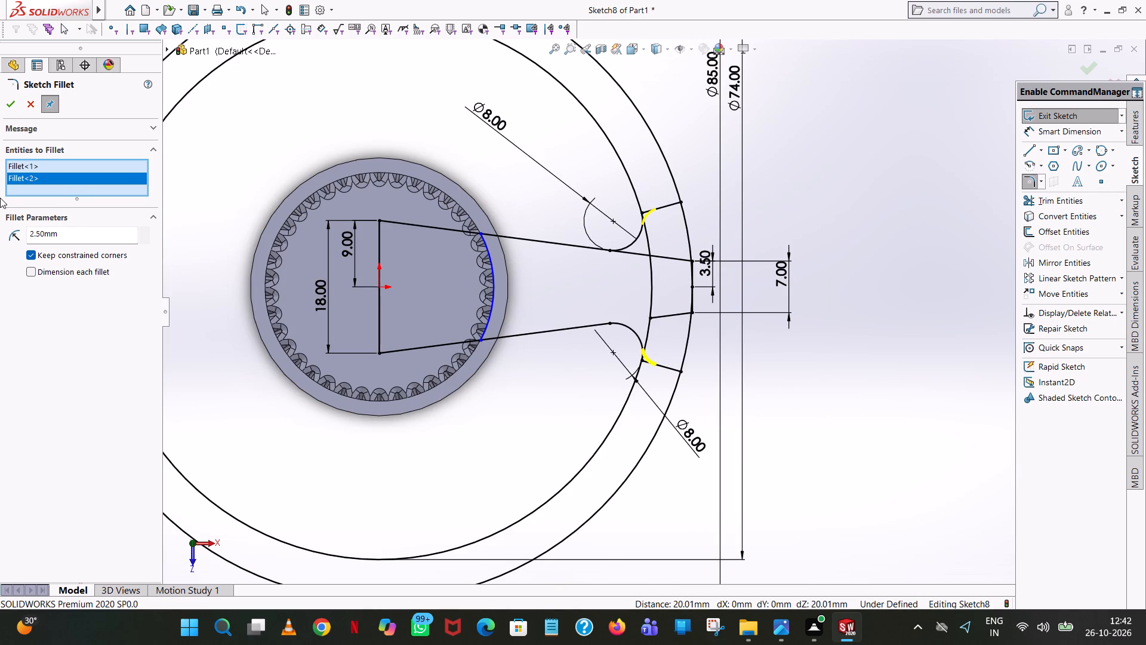
{"action": "left_click", "coordinate": [7, 96]}
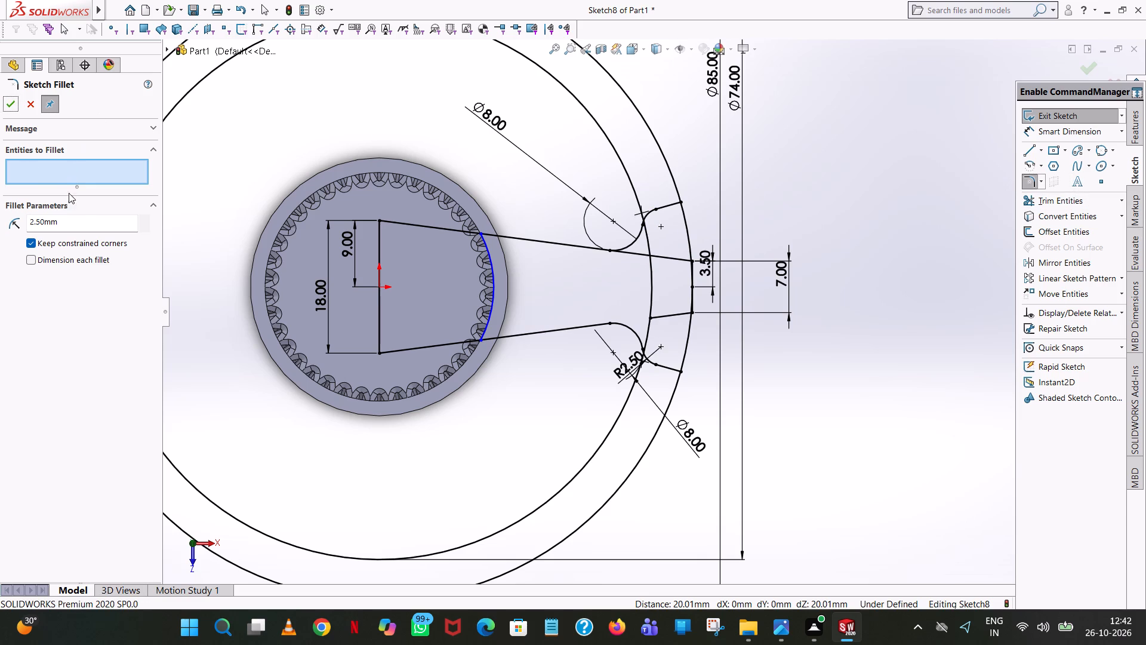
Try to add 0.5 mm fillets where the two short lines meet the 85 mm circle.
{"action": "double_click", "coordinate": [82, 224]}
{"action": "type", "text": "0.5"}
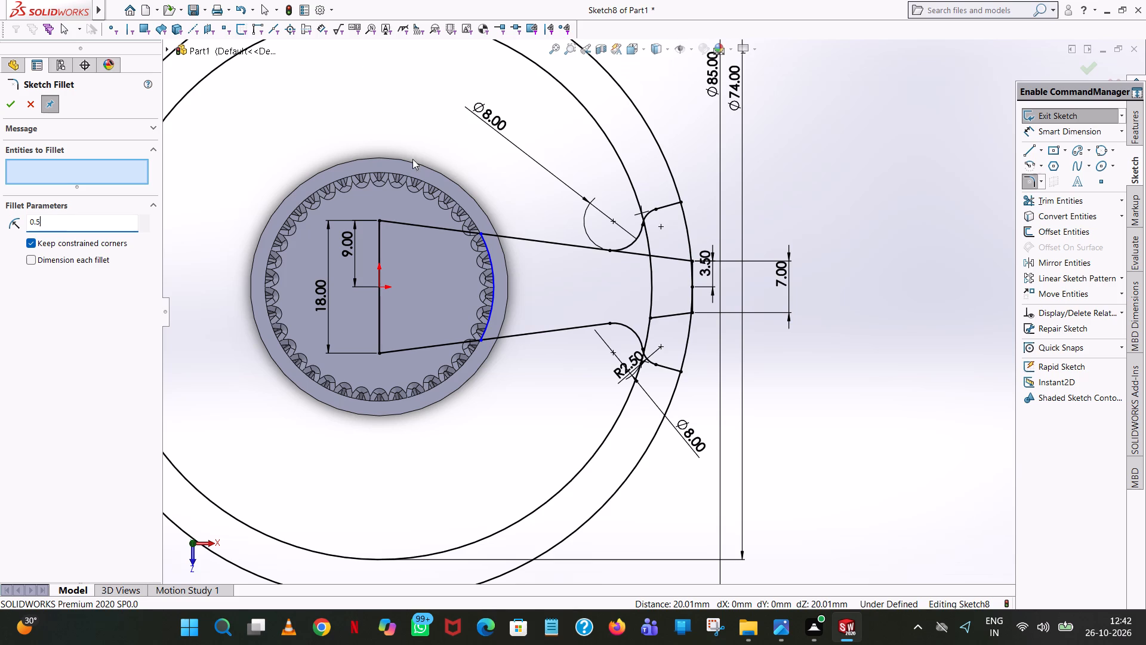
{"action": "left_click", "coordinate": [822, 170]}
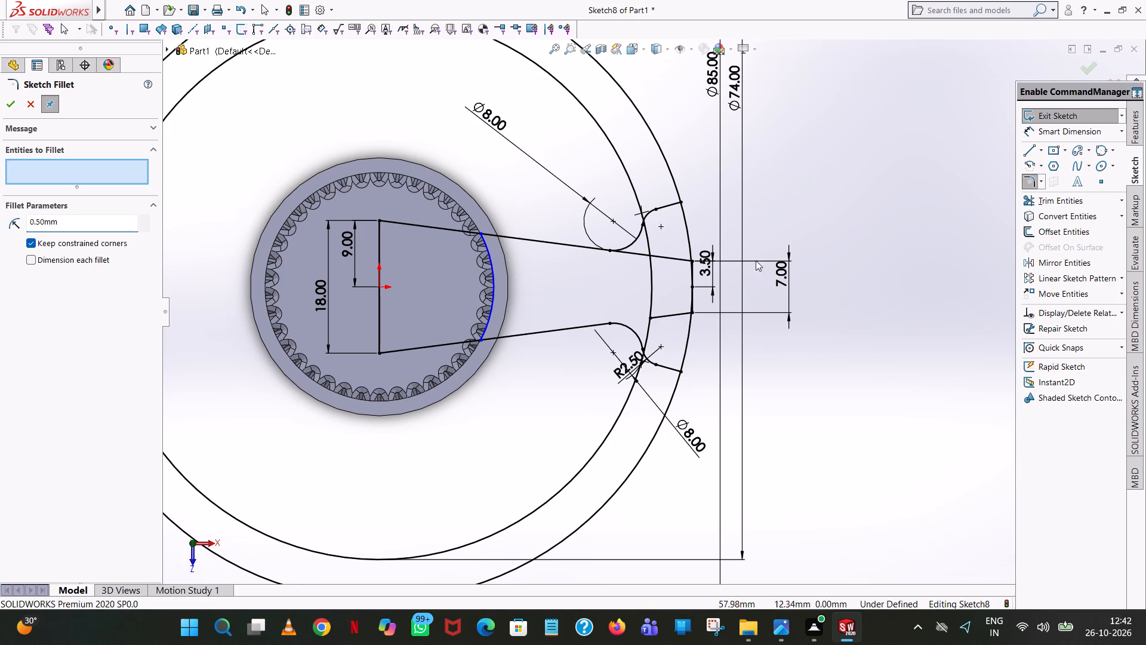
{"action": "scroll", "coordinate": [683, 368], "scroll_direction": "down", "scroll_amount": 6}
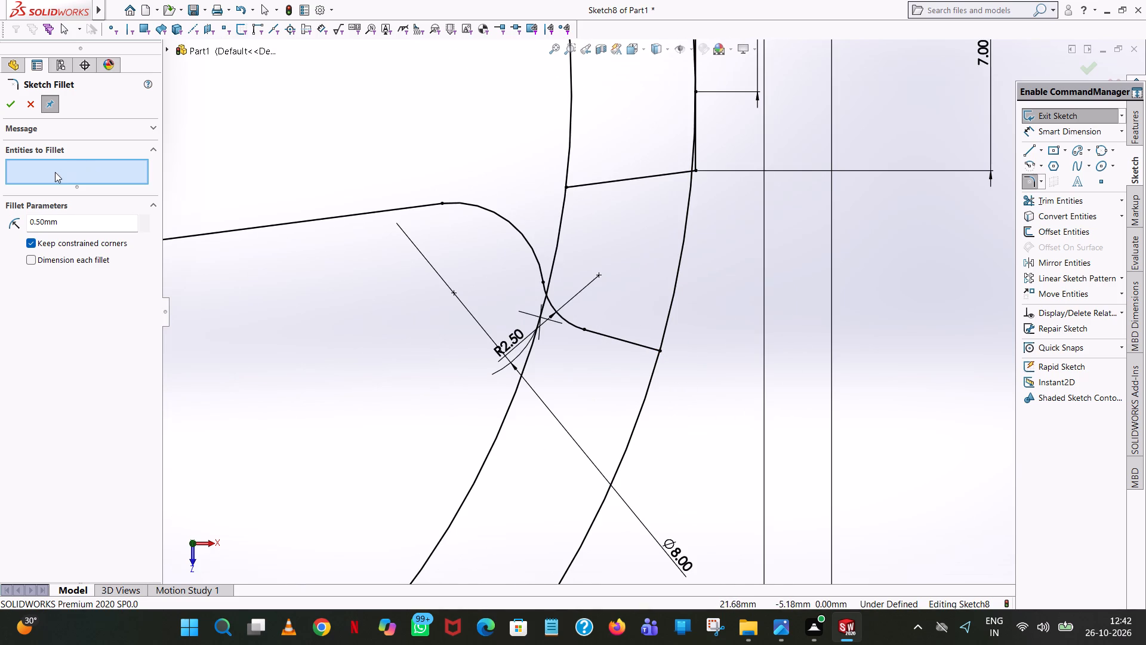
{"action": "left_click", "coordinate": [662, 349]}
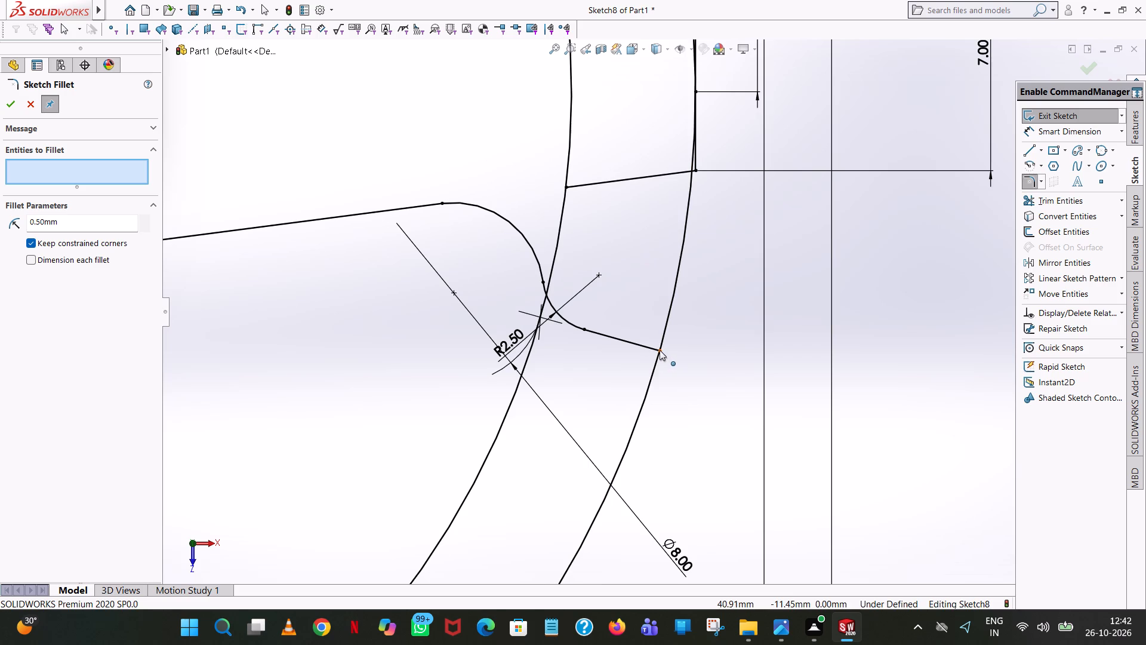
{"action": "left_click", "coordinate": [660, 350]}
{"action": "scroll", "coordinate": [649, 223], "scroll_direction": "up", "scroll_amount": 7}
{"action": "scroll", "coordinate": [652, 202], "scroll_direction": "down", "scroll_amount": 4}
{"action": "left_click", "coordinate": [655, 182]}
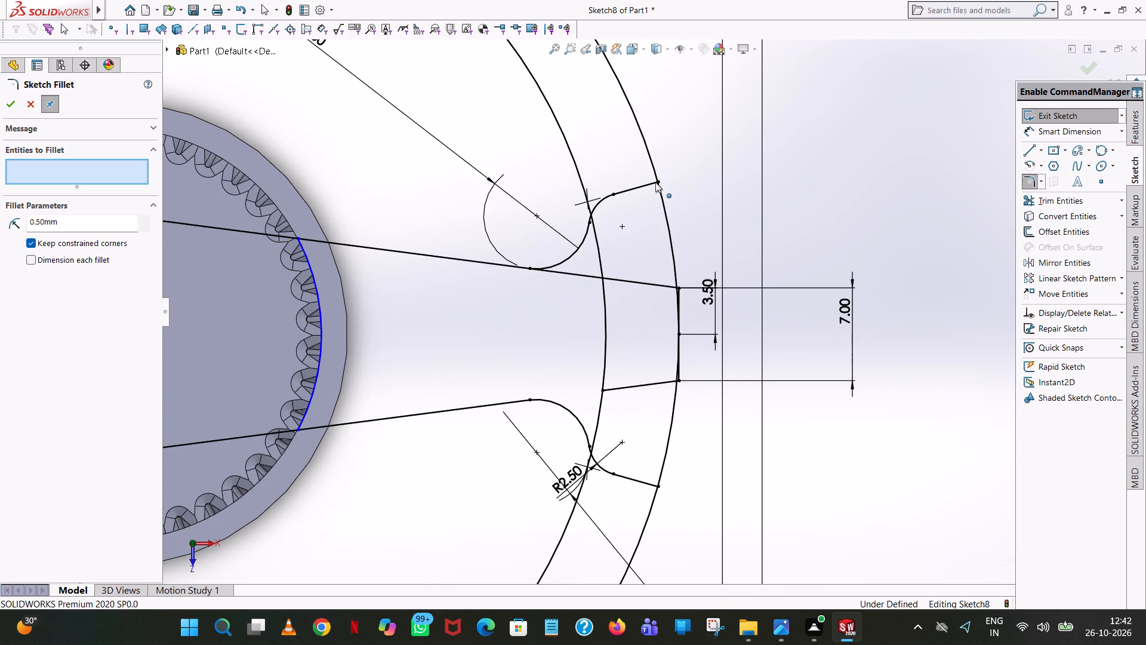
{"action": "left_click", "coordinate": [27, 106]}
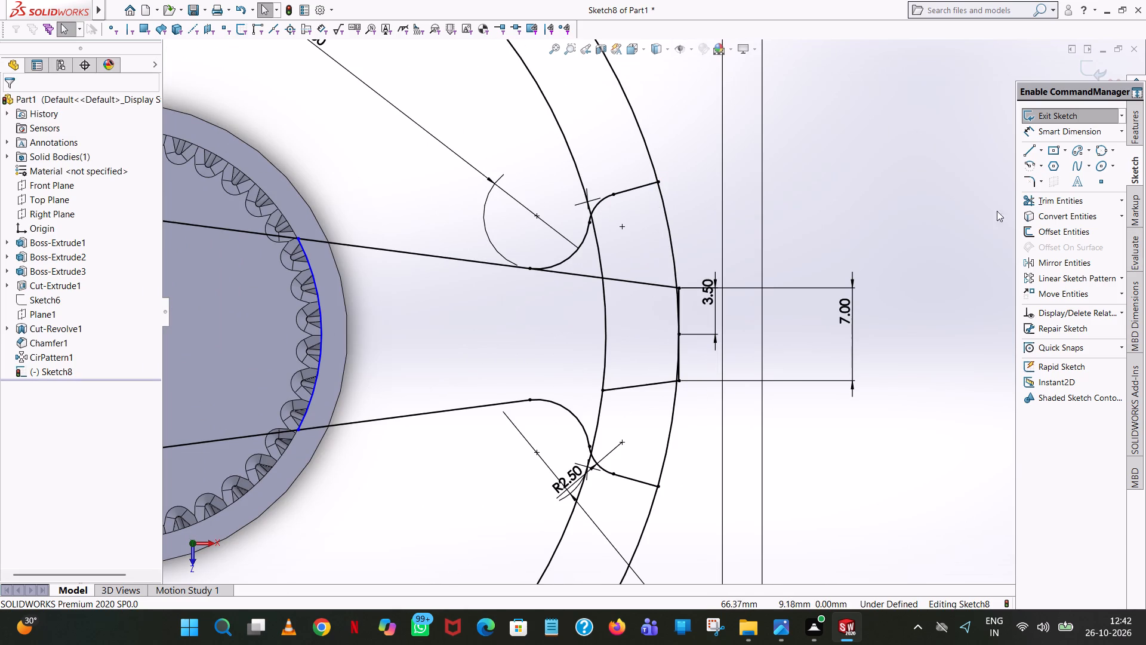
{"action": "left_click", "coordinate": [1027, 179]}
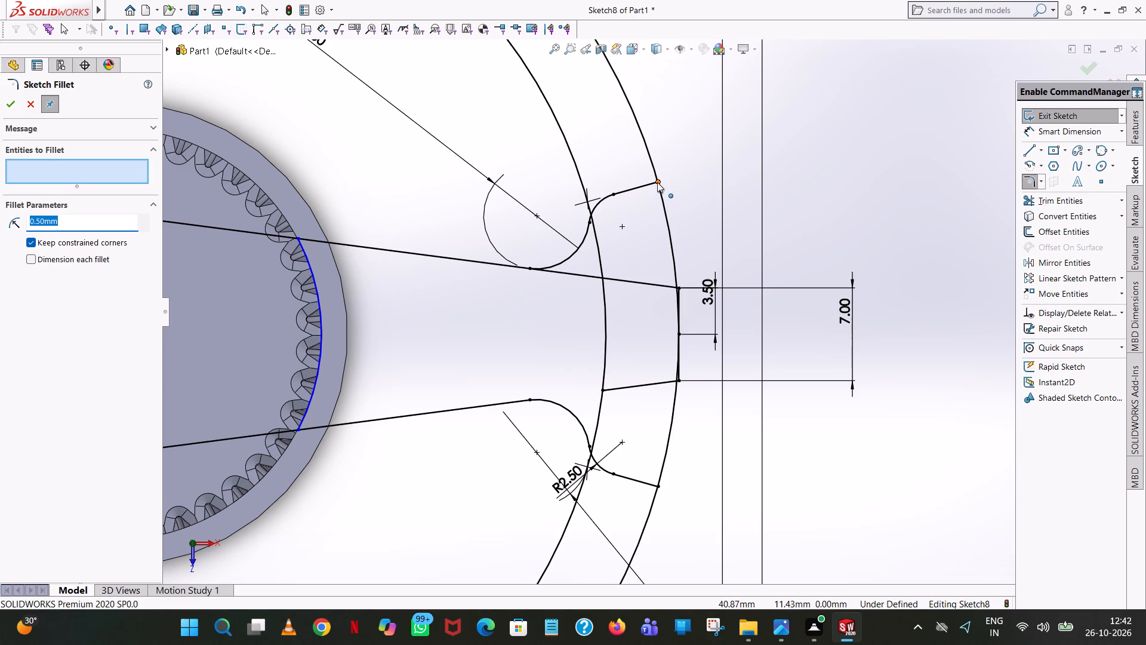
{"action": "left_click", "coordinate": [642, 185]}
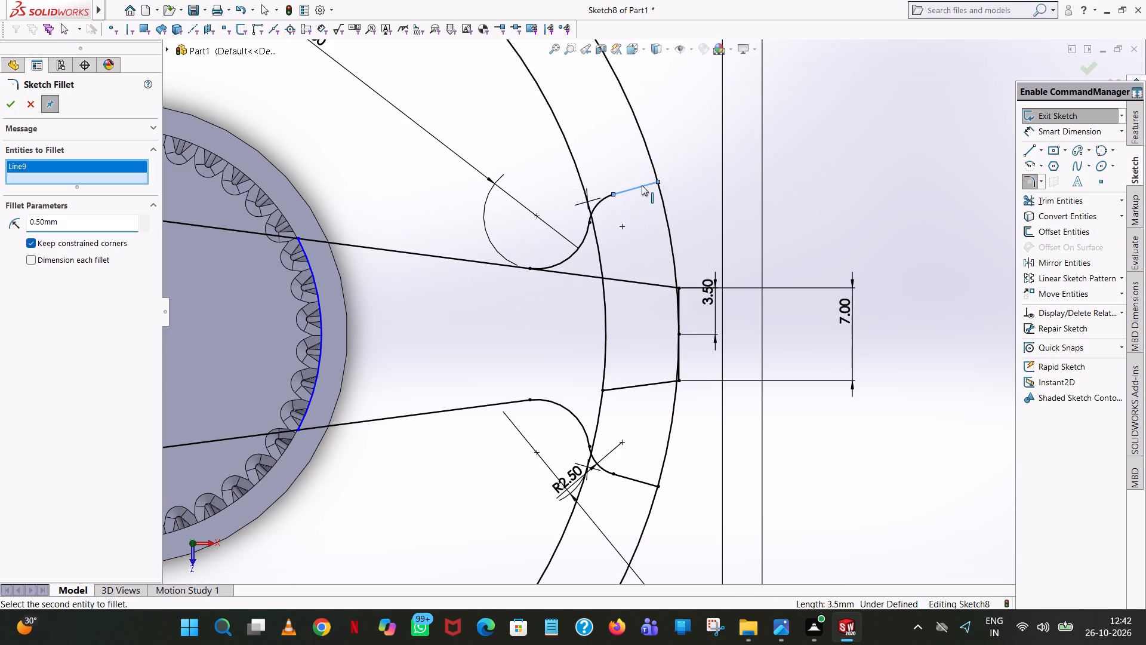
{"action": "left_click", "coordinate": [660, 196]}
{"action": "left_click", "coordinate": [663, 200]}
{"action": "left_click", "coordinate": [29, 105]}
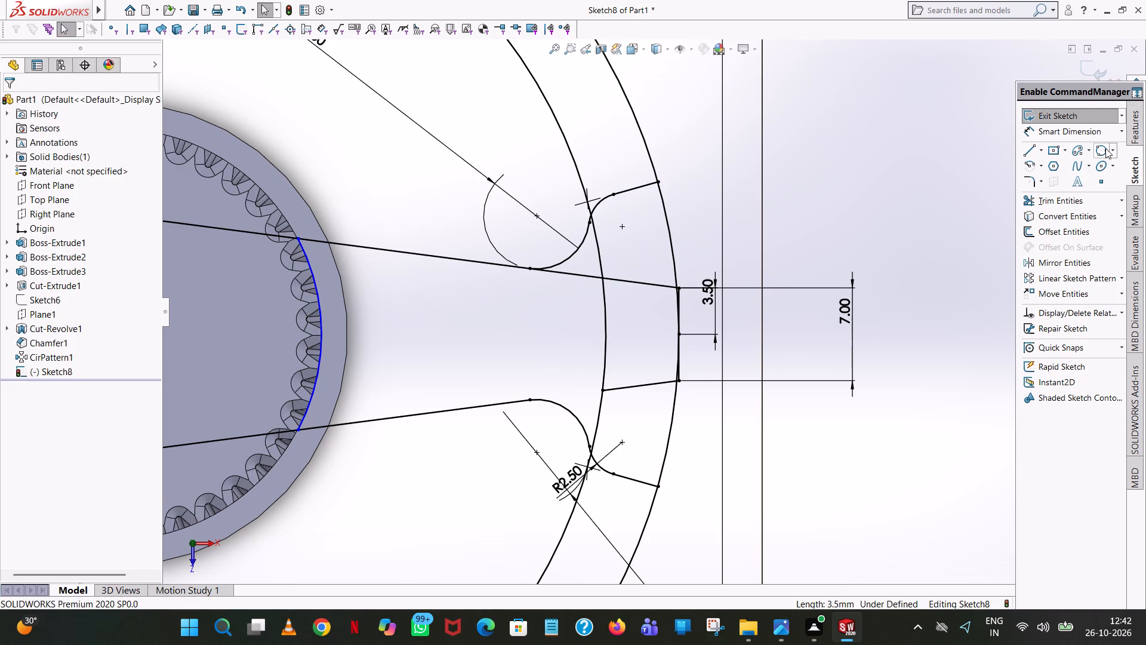
Draw a perimeter circle of 0.5 mm radius tangent to the upper short line and the 85 mm circle.
{"action": "left_click", "coordinate": [1102, 149]}
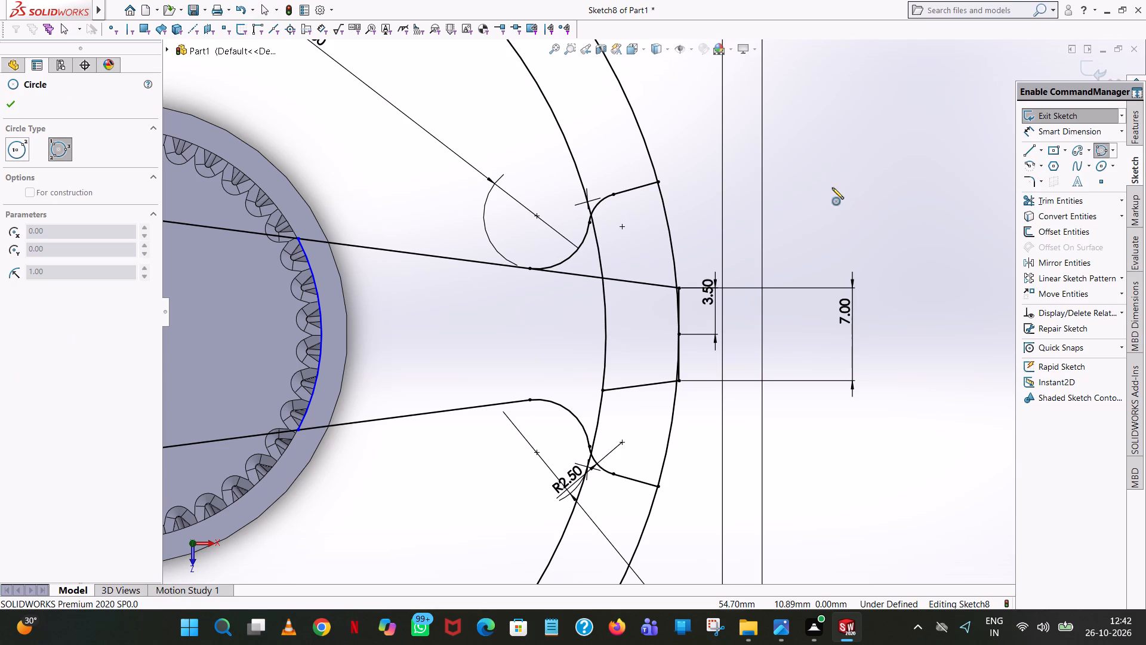
{"action": "left_click", "coordinate": [634, 188]}
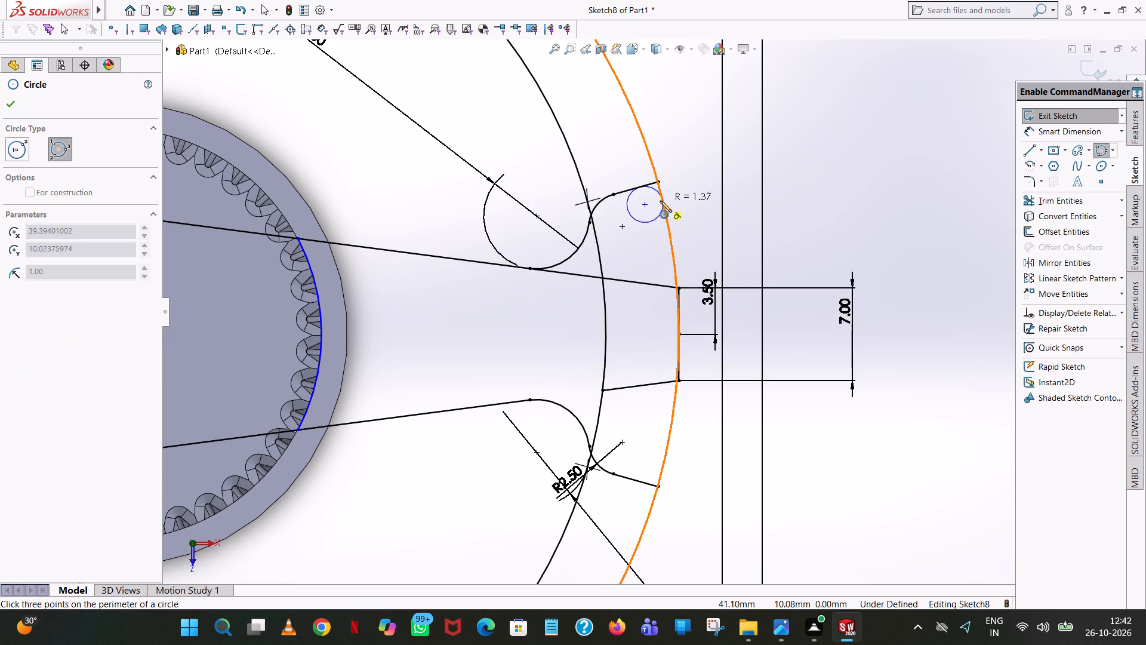
{"action": "left_click", "coordinate": [660, 201]}
{"action": "left_click", "coordinate": [645, 226]}
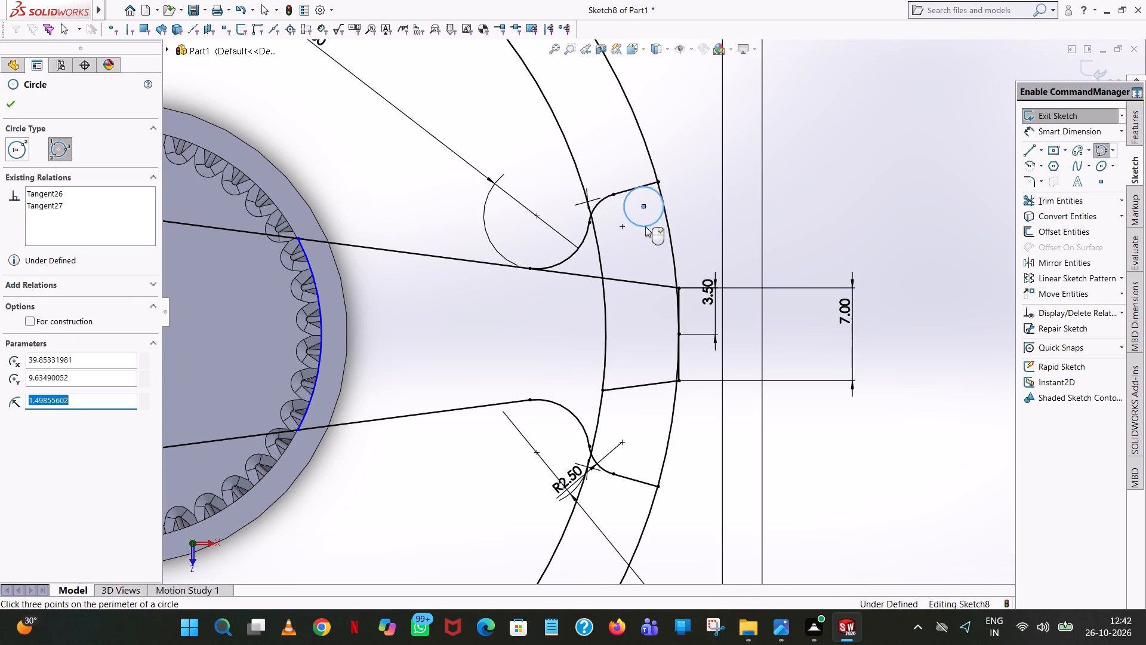
{"action": "type", "text": "0."}
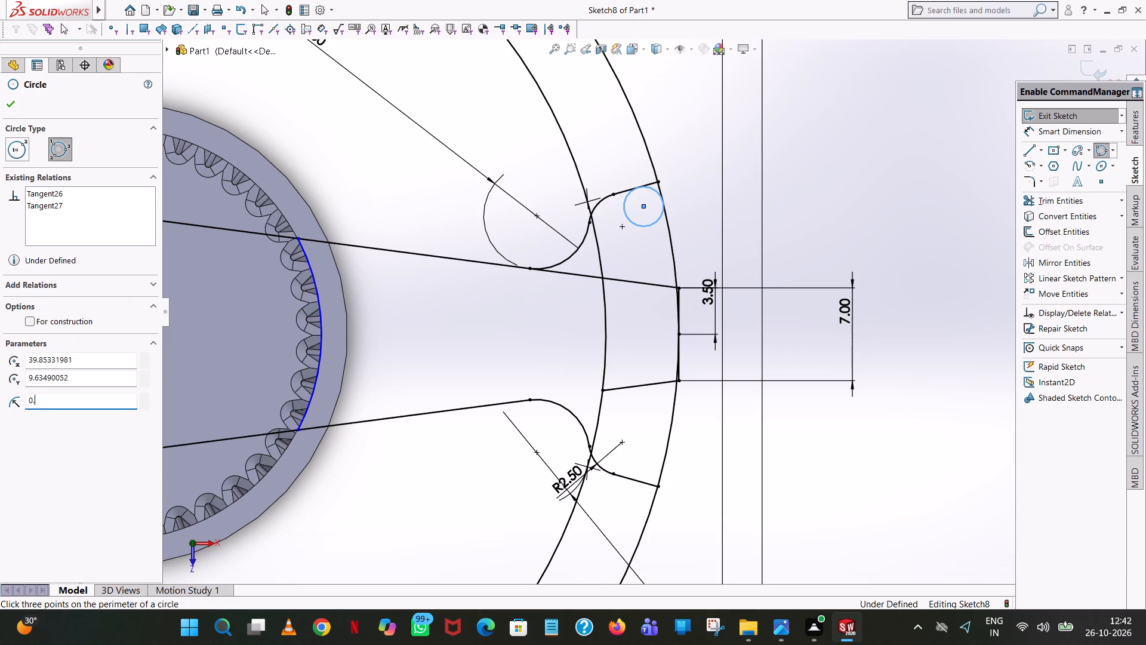
{"action": "key", "text": "5"}
{"action": "key", "text": "Return"}
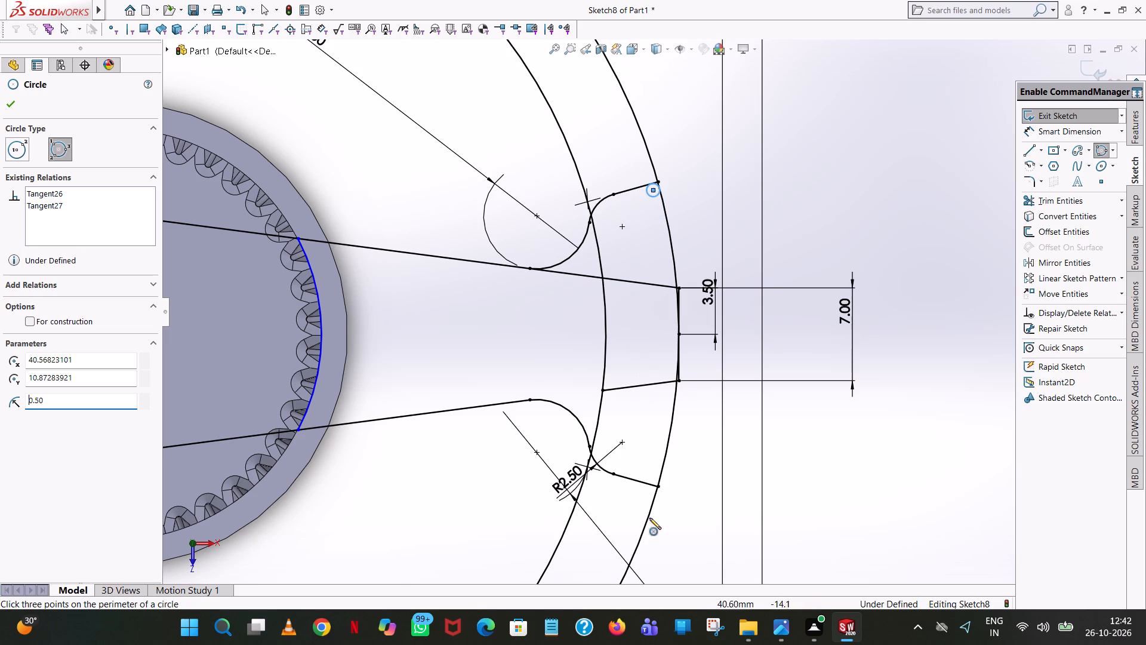
Draw a matching 0.5 mm radius perimeter circle tangent to the lower short line and the 85 mm circle.
{"action": "left_click", "coordinate": [640, 483]}
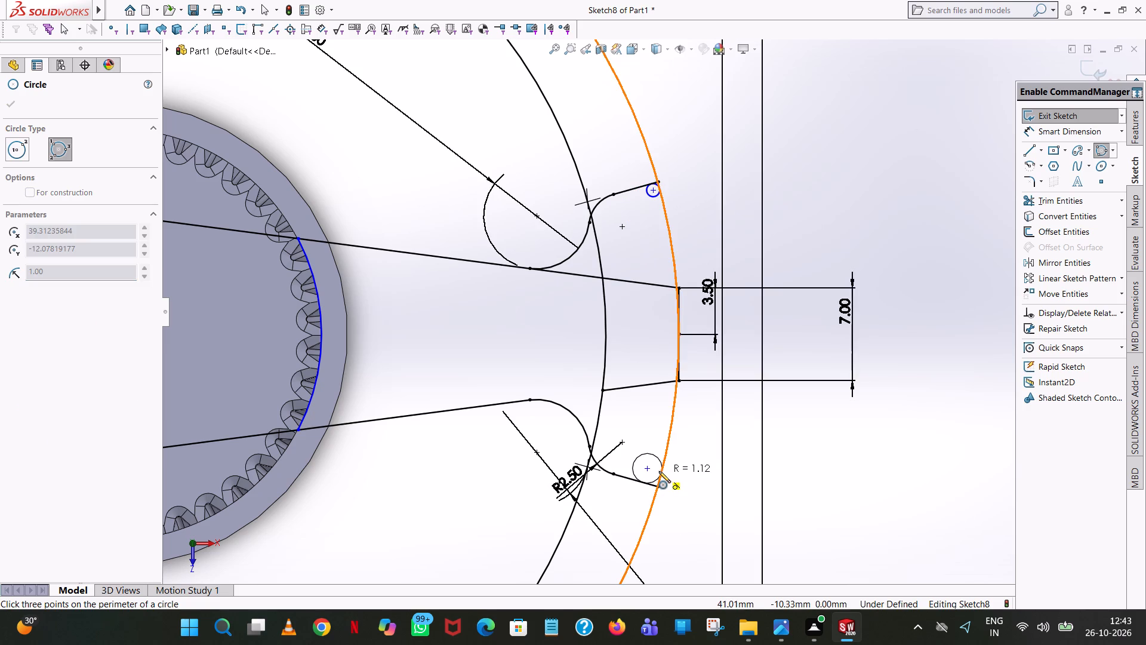
{"action": "left_click", "coordinate": [659, 471]}
{"action": "left_click", "coordinate": [636, 433]}
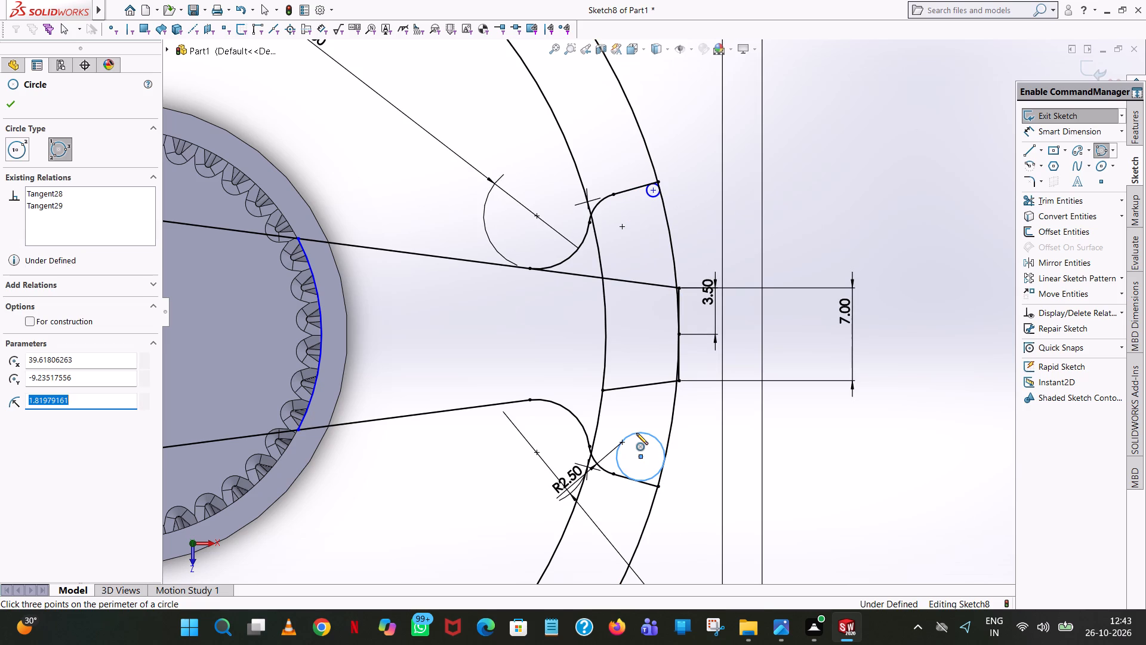
{"action": "type", "text": "0.5"}
{"action": "key", "text": "Return"}
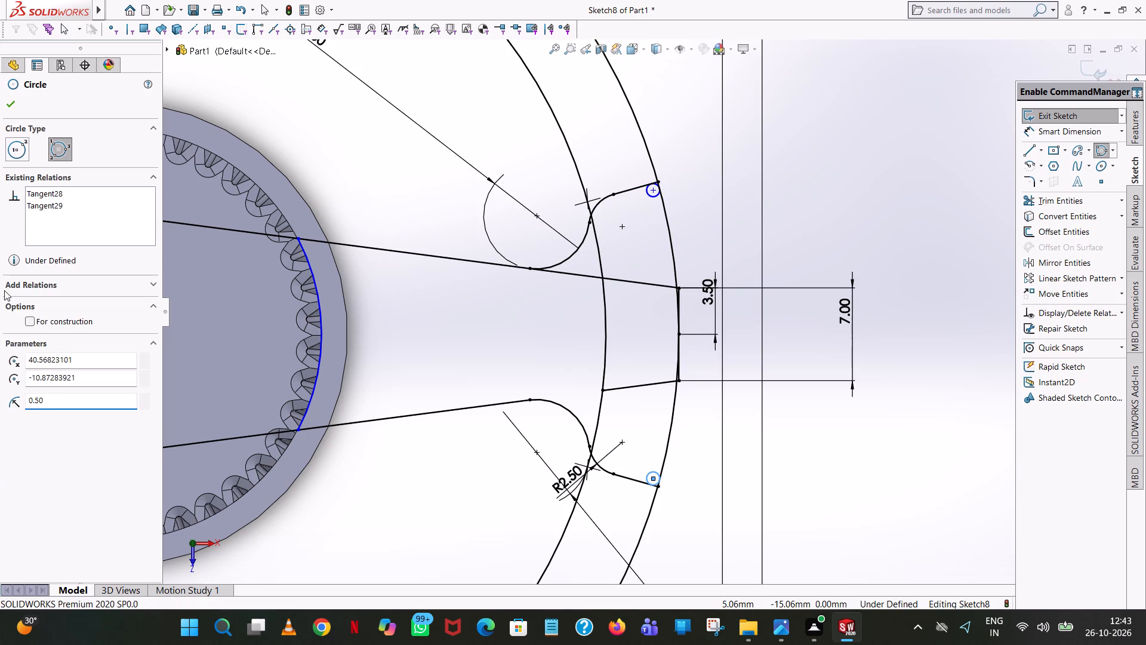
{"action": "left_click", "coordinate": [11, 98]}
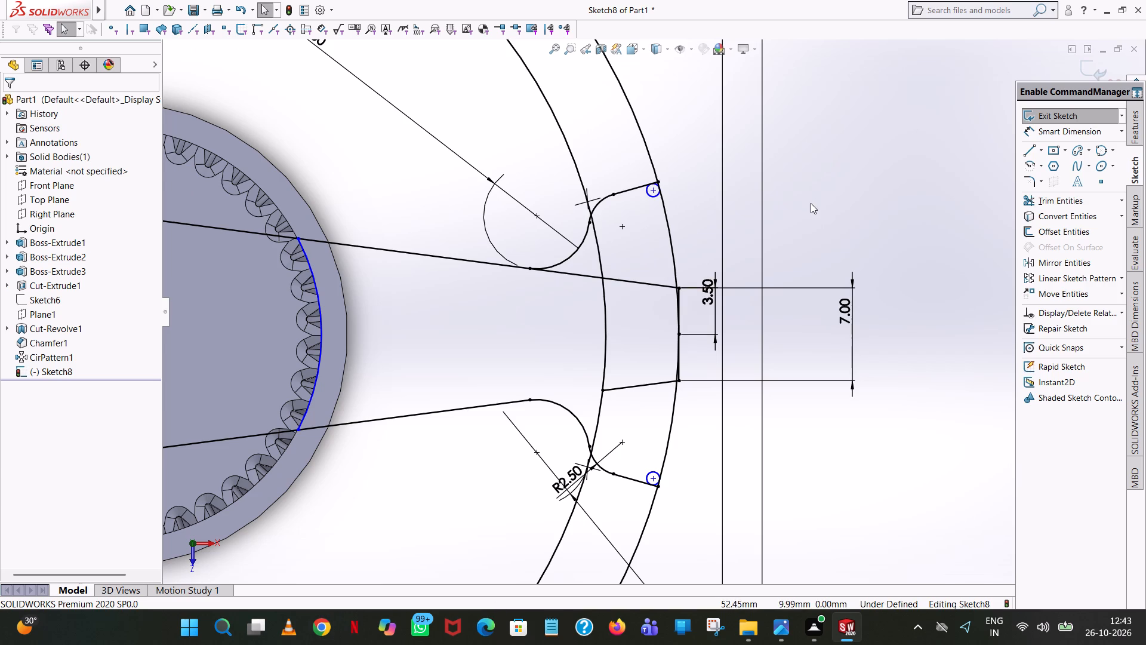
{"action": "left_click", "coordinate": [811, 204]}
Trim the upper small circle to a corner round, removing the excess line end and the 85 mm circle outside the spoke head.
{"action": "scroll", "coordinate": [661, 205], "scroll_direction": "down", "scroll_amount": 8}
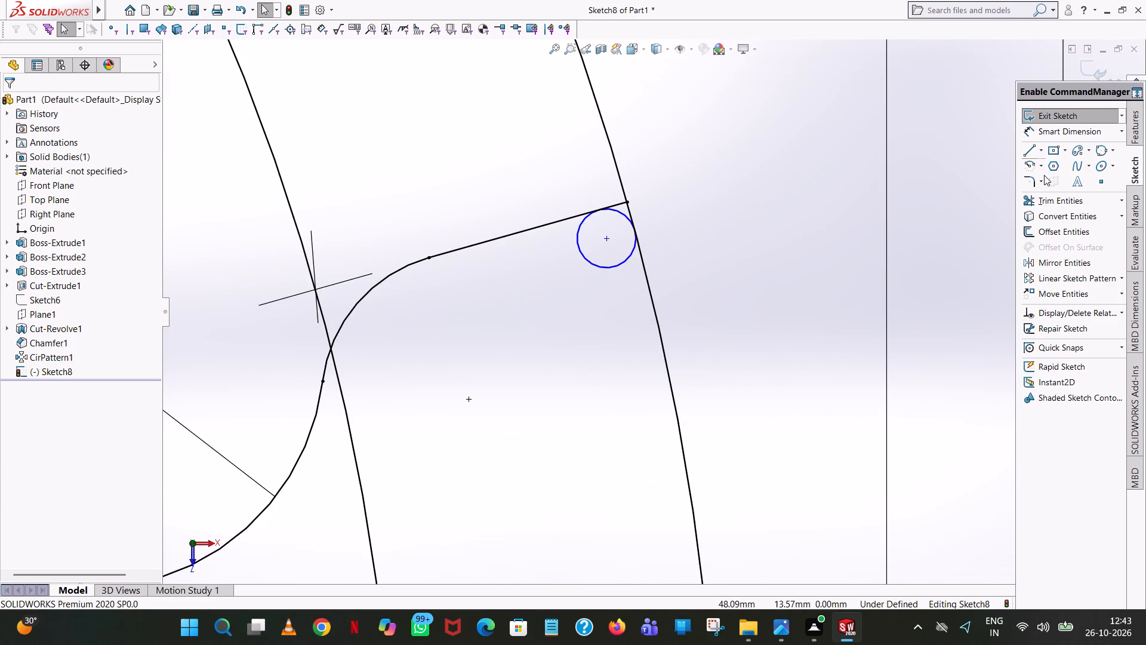
{"action": "left_click", "coordinate": [1047, 201]}
{"action": "left_click", "coordinate": [600, 268]}
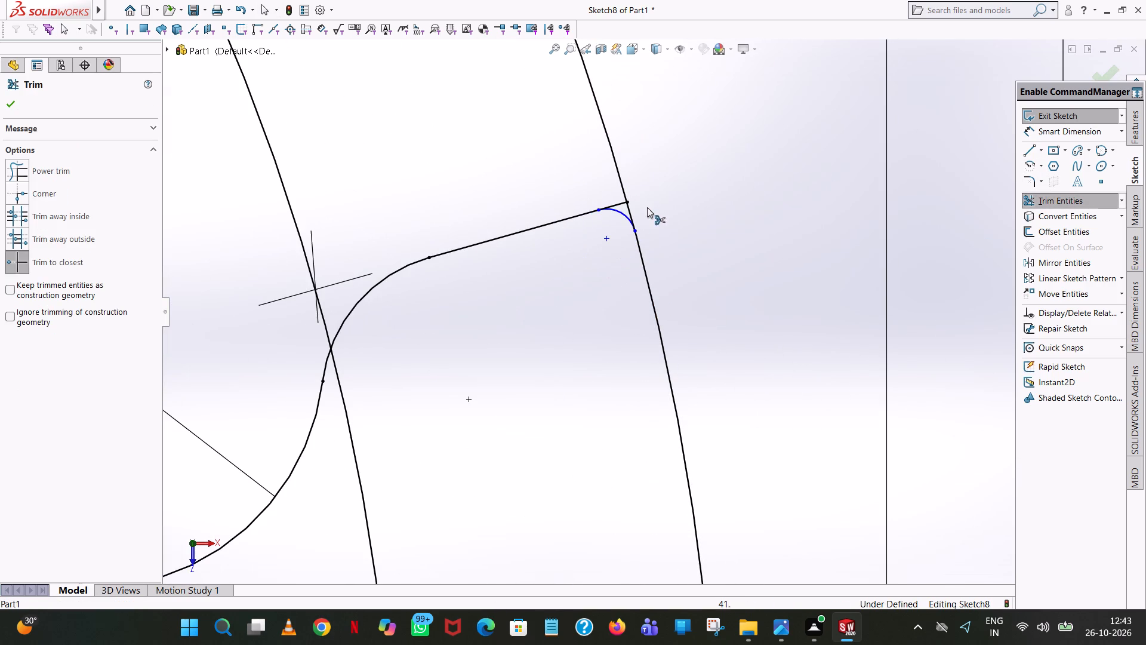
{"action": "left_click", "coordinate": [616, 203]}
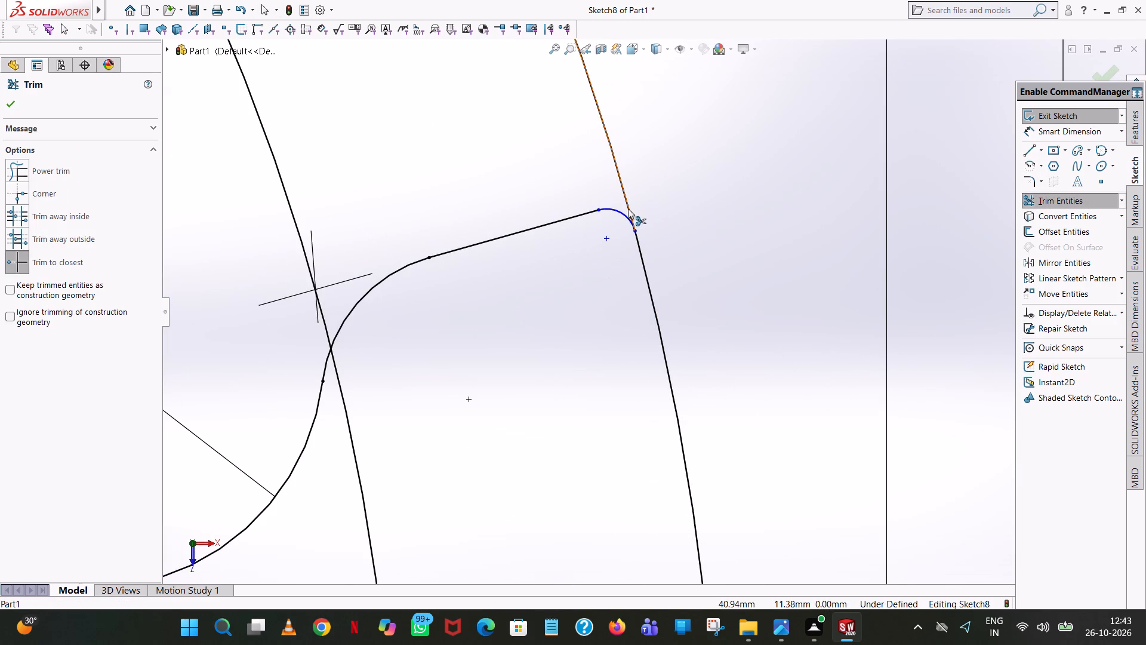
{"action": "left_click", "coordinate": [628, 208]}
Trim the lower small circle to a corner round and remove the leftover line and arc ends at that corner.
{"action": "scroll", "coordinate": [624, 283], "scroll_direction": "up", "scroll_amount": 2}
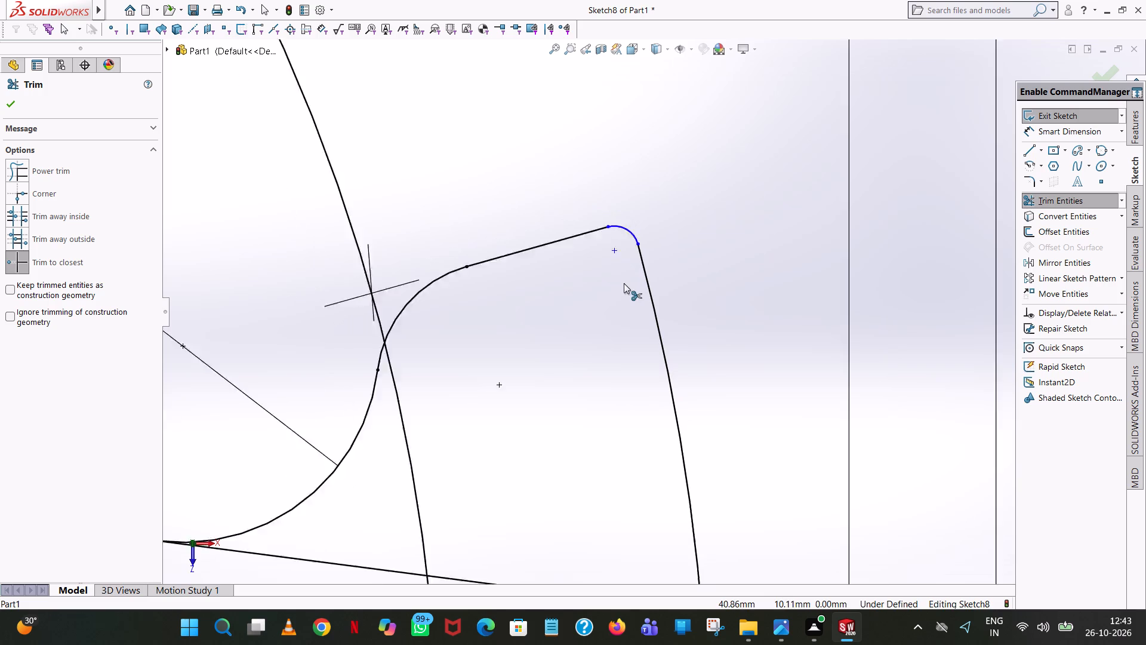
{"action": "scroll", "coordinate": [624, 283], "scroll_direction": "up", "scroll_amount": 3}
{"action": "scroll", "coordinate": [629, 443], "scroll_direction": "up", "scroll_amount": 7}
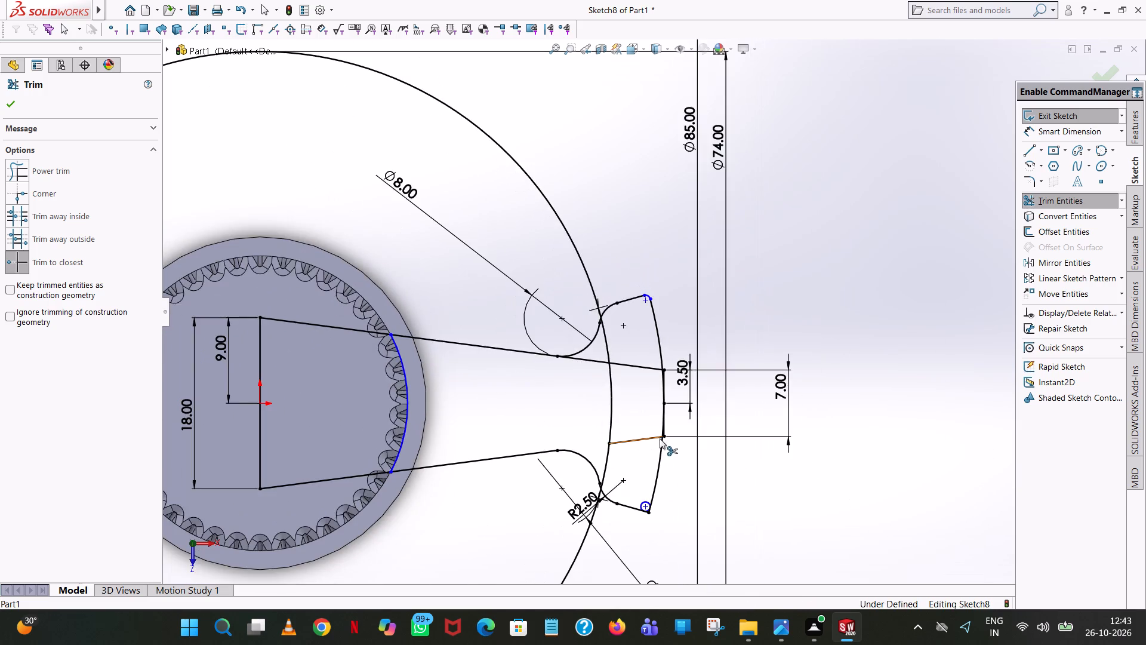
{"action": "scroll", "coordinate": [660, 438], "scroll_direction": "down", "scroll_amount": 5}
{"action": "scroll", "coordinate": [643, 587], "scroll_direction": "up", "scroll_amount": 5}
{"action": "scroll", "coordinate": [627, 557], "scroll_direction": "down", "scroll_amount": 4}
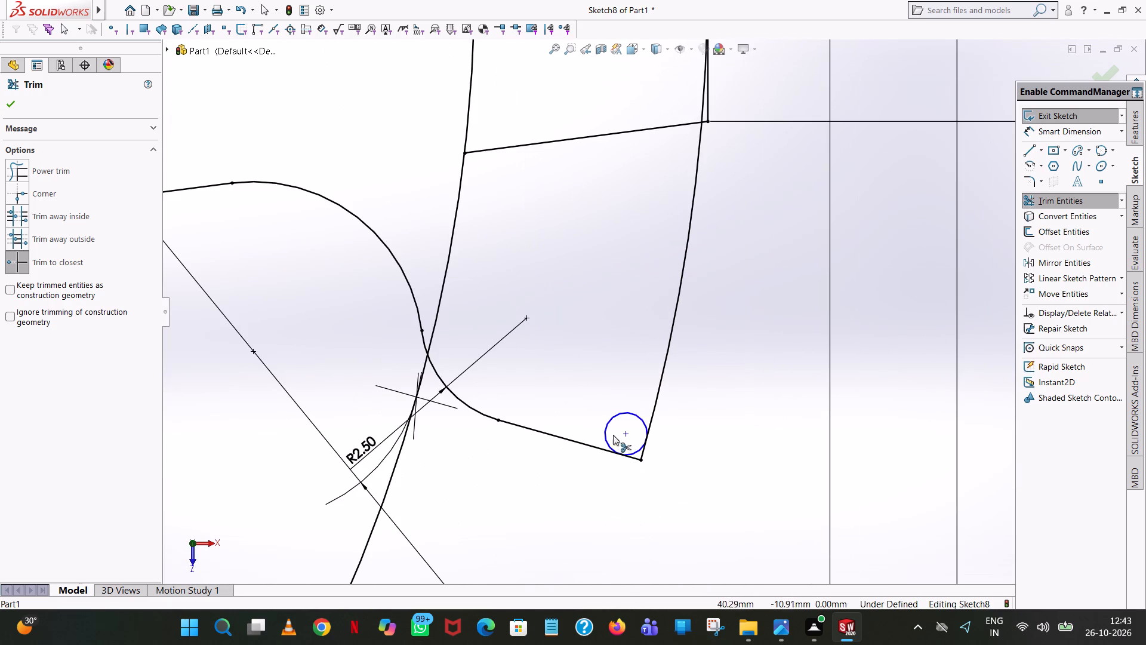
{"action": "left_click", "coordinate": [628, 413]}
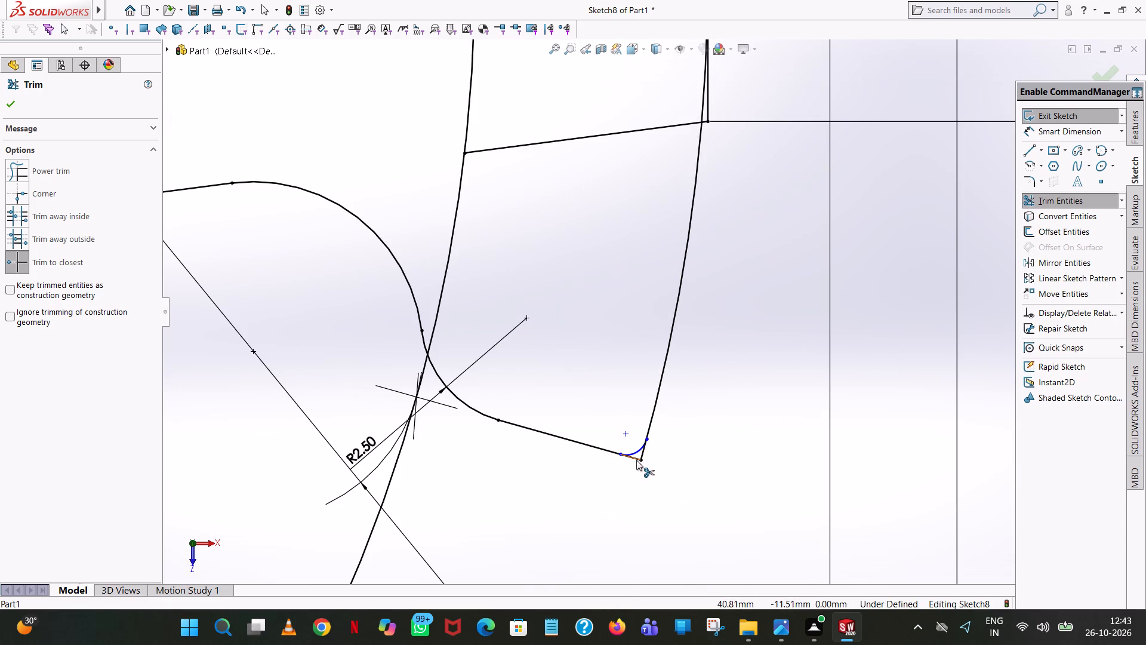
{"action": "left_click", "coordinate": [636, 460]}
{"action": "left_click", "coordinate": [640, 457]}
Trim away the 7 mm vertical end line and the tapered spoke lines' extensions beyond their tangent points with the 8 mm arcs.
{"action": "scroll", "coordinate": [677, 450], "scroll_direction": "up", "scroll_amount": 6}
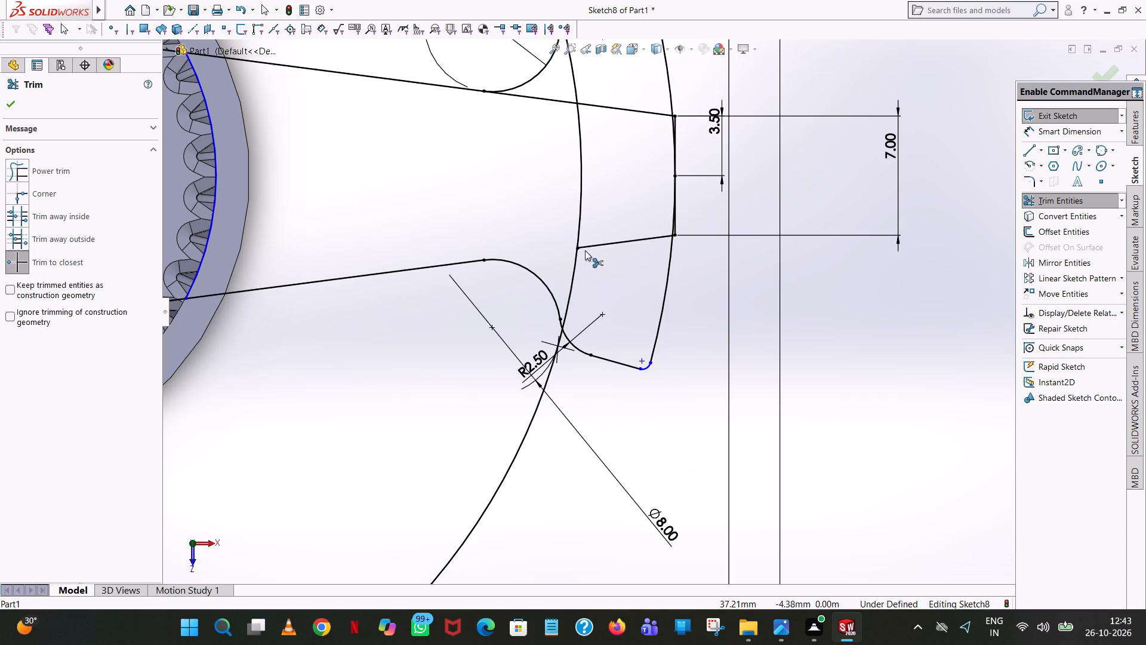
{"action": "left_click", "coordinate": [598, 246]}
{"action": "scroll", "coordinate": [688, 233], "scroll_direction": "down", "scroll_amount": 9}
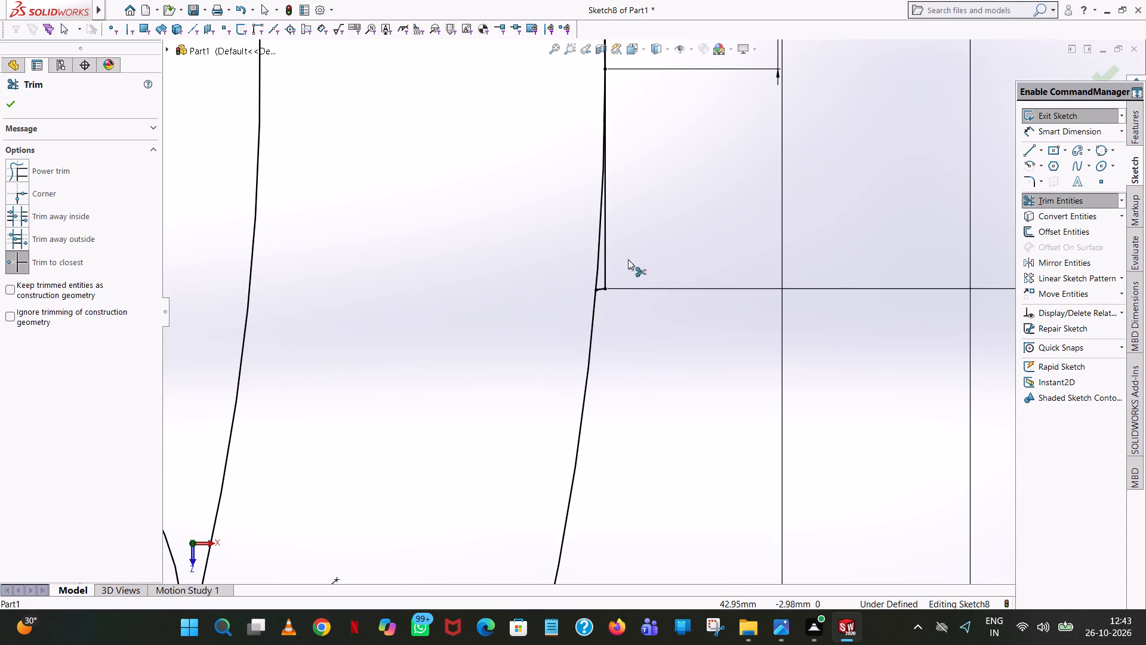
{"action": "left_click", "coordinate": [600, 291]}
{"action": "left_click", "coordinate": [606, 280]}
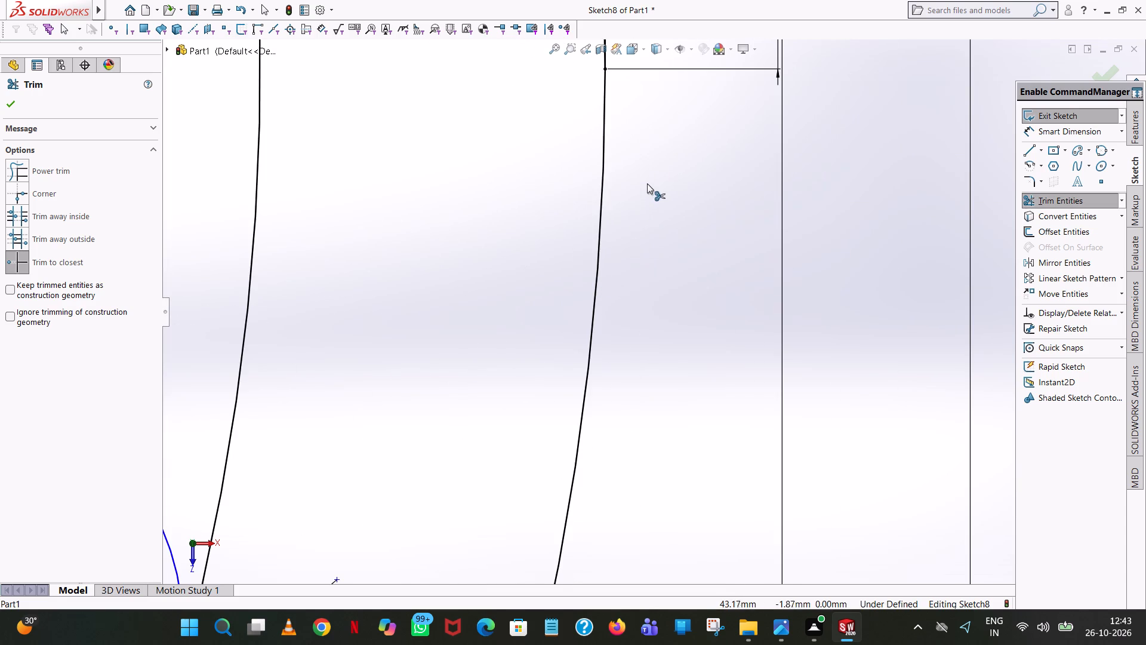
{"action": "scroll", "coordinate": [649, 180], "scroll_direction": "up", "scroll_amount": 5}
{"action": "left_click", "coordinate": [634, 134]}
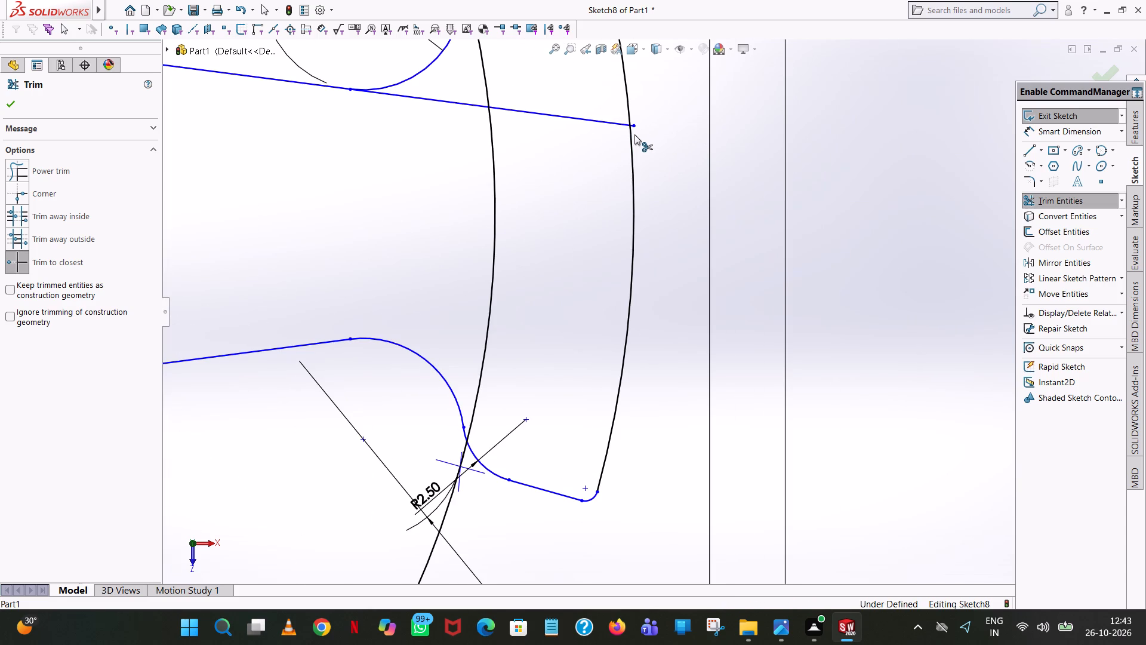
{"action": "left_click", "coordinate": [634, 127]}
{"action": "left_click", "coordinate": [599, 121]}
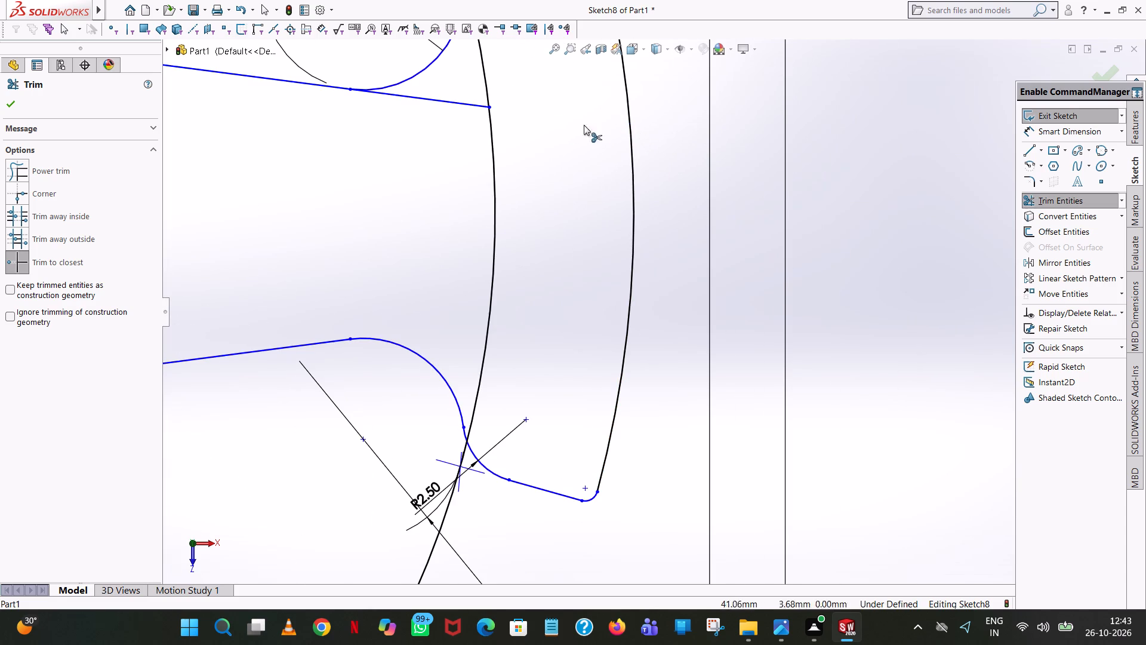
{"action": "left_click", "coordinate": [438, 99]}
Trim away the entire 74 mm circle, both across the spoke head and around the outside.
{"action": "scroll", "coordinate": [435, 99], "scroll_direction": "up", "scroll_amount": 4}
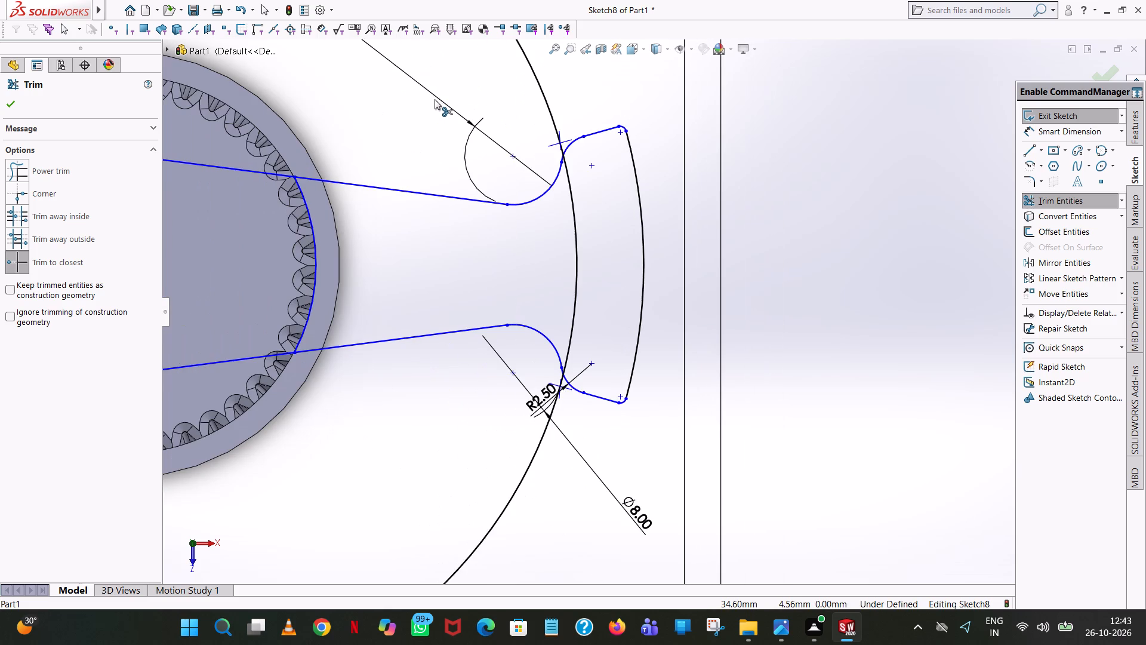
{"action": "scroll", "coordinate": [569, 256], "scroll_direction": "up", "scroll_amount": 4}
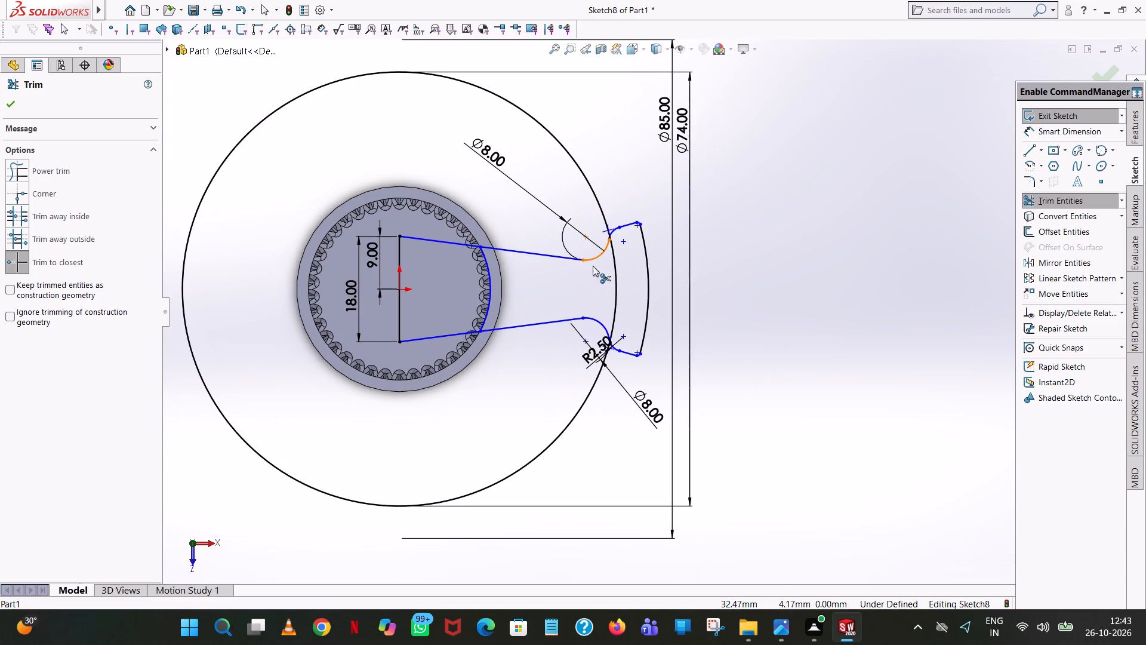
{"action": "left_click", "coordinate": [617, 291]}
{"action": "scroll", "coordinate": [630, 249], "scroll_direction": "down", "scroll_amount": 8}
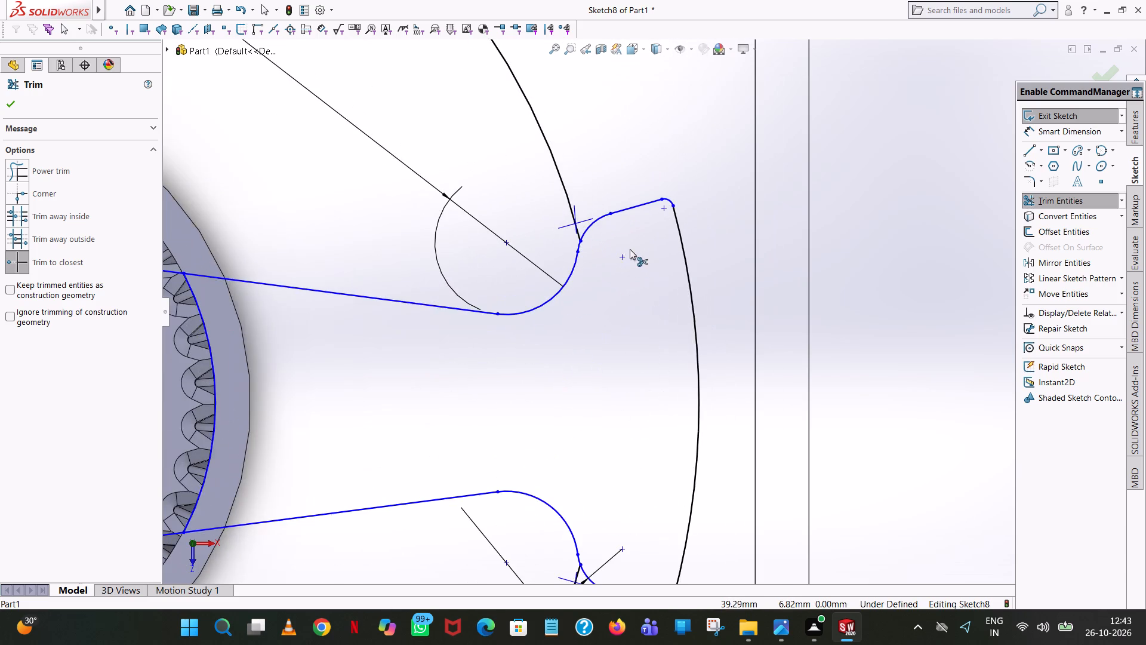
{"action": "scroll", "coordinate": [597, 226], "scroll_direction": "down", "scroll_amount": 8}
{"action": "left_click", "coordinate": [560, 290]}
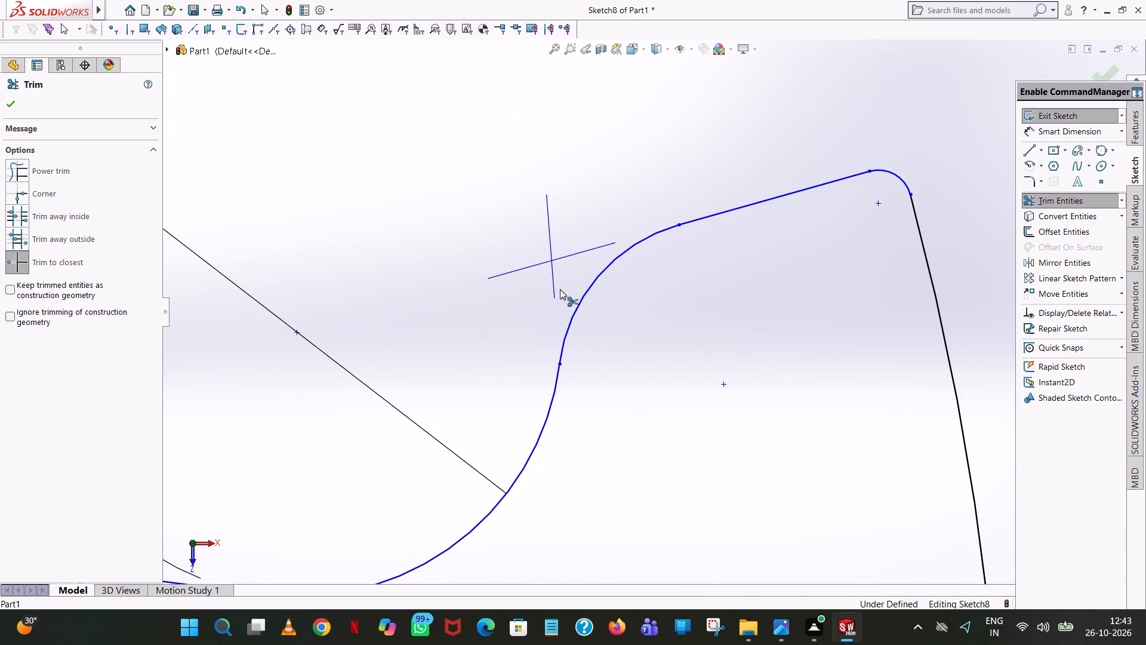
Trim away the arc that joins the two tapered spoke lines along the hub's serrated edge.
{"action": "scroll", "coordinate": [572, 281], "scroll_direction": "up", "scroll_amount": 20}
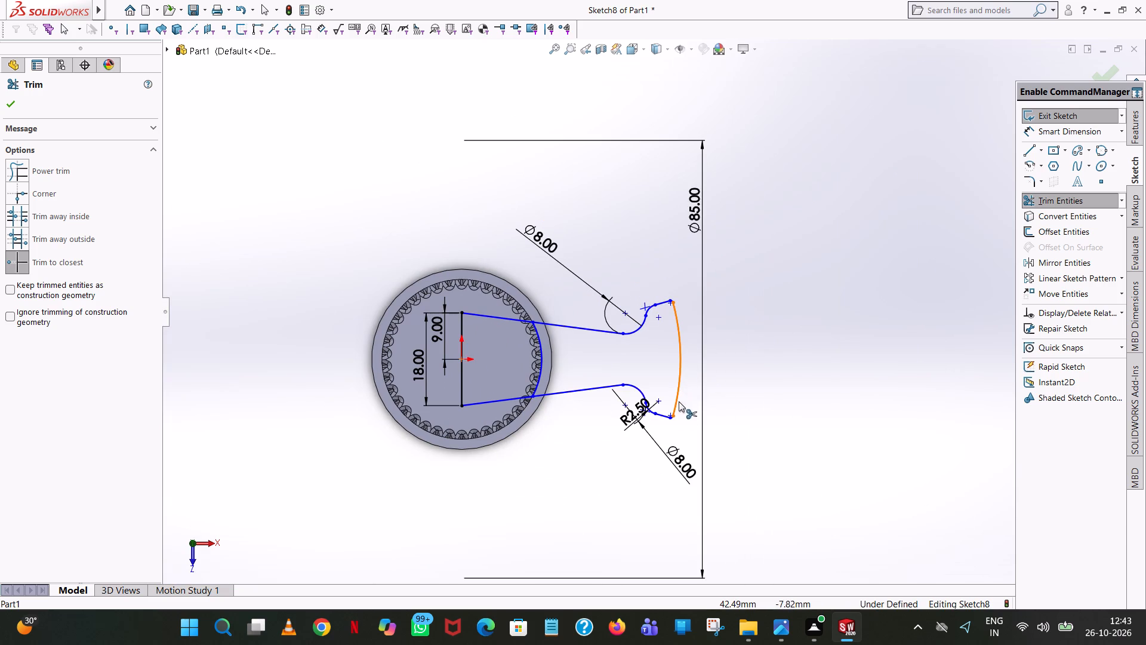
{"action": "scroll", "coordinate": [676, 441], "scroll_direction": "down", "scroll_amount": 7}
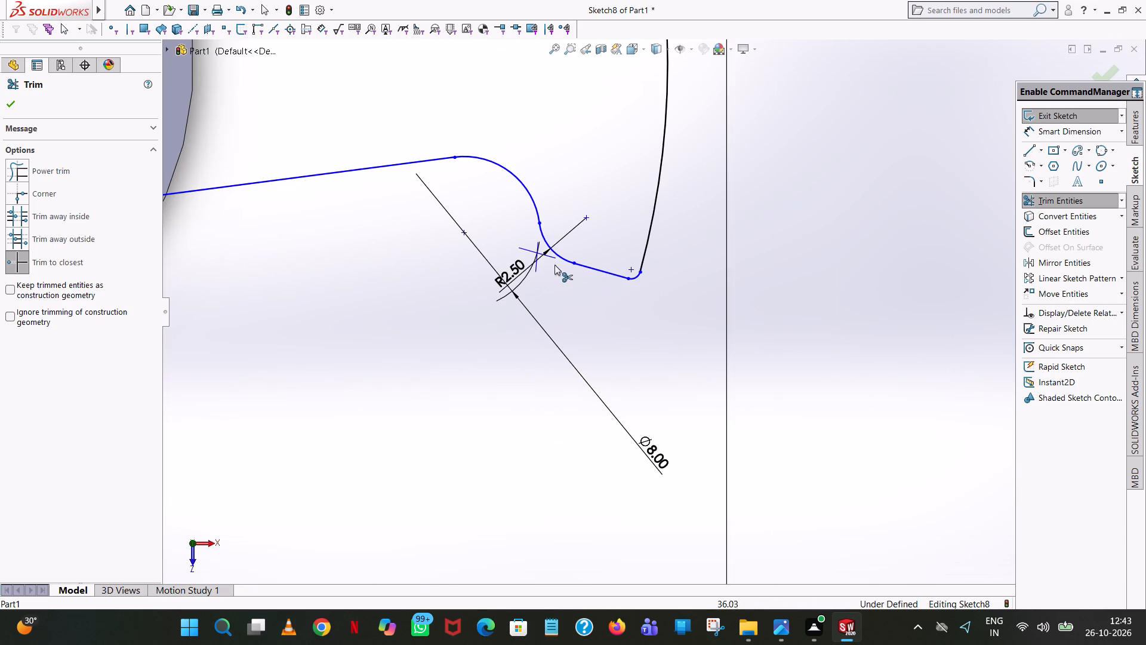
{"action": "scroll", "coordinate": [559, 263], "scroll_direction": "down", "scroll_amount": 2}
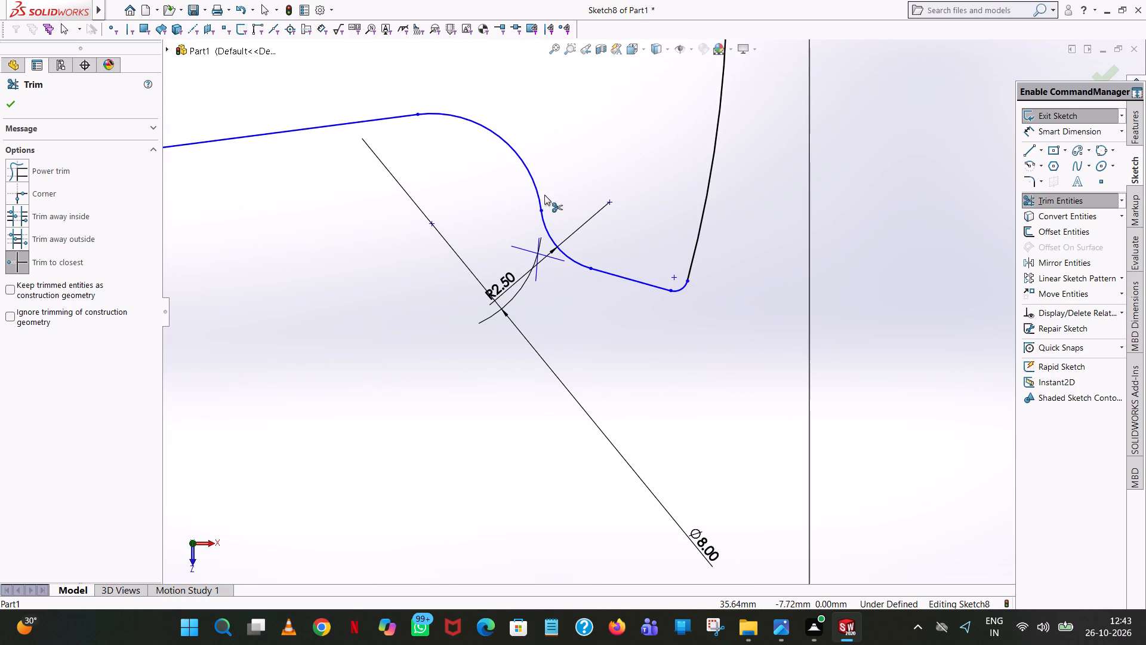
{"action": "scroll", "coordinate": [545, 196], "scroll_direction": "down", "scroll_amount": 5}
{"action": "scroll", "coordinate": [723, 294], "scroll_direction": "up", "scroll_amount": 6}
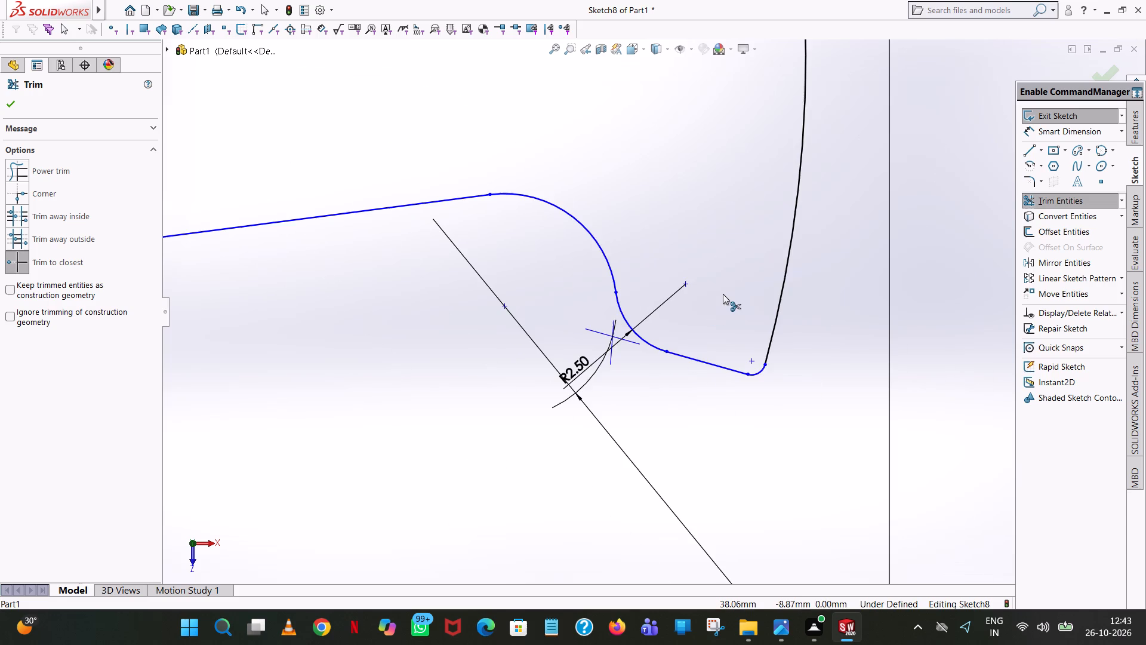
{"action": "scroll", "coordinate": [702, 245], "scroll_direction": "up", "scroll_amount": 6}
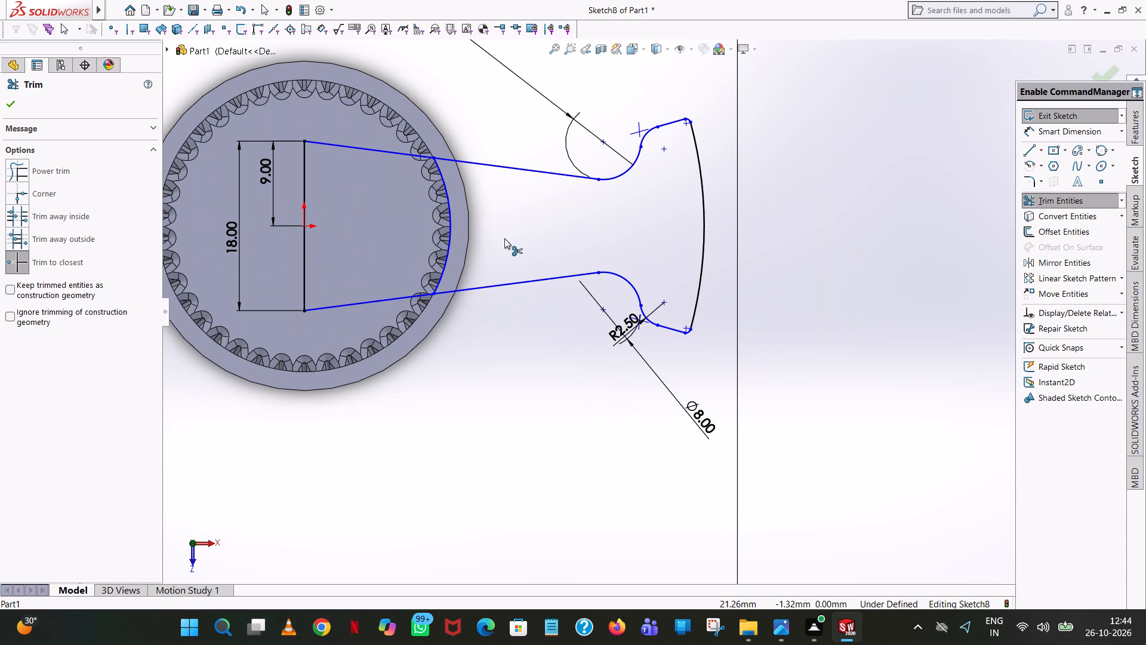
{"action": "left_click", "coordinate": [446, 198]}
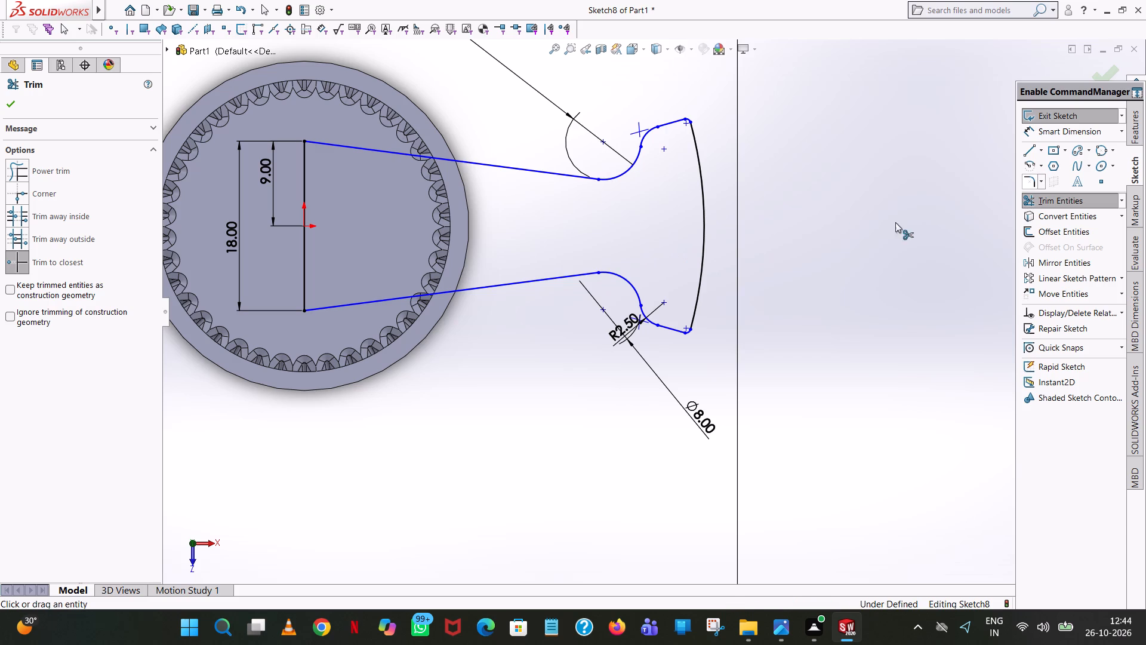
Mirror the whole spoke outline, including its tapered lines, fillet arcs, head lines, corner rounds and outer arc, about the 18 mm vertical centre line.
{"action": "scroll", "coordinate": [709, 262], "scroll_direction": "up", "scroll_amount": 4}
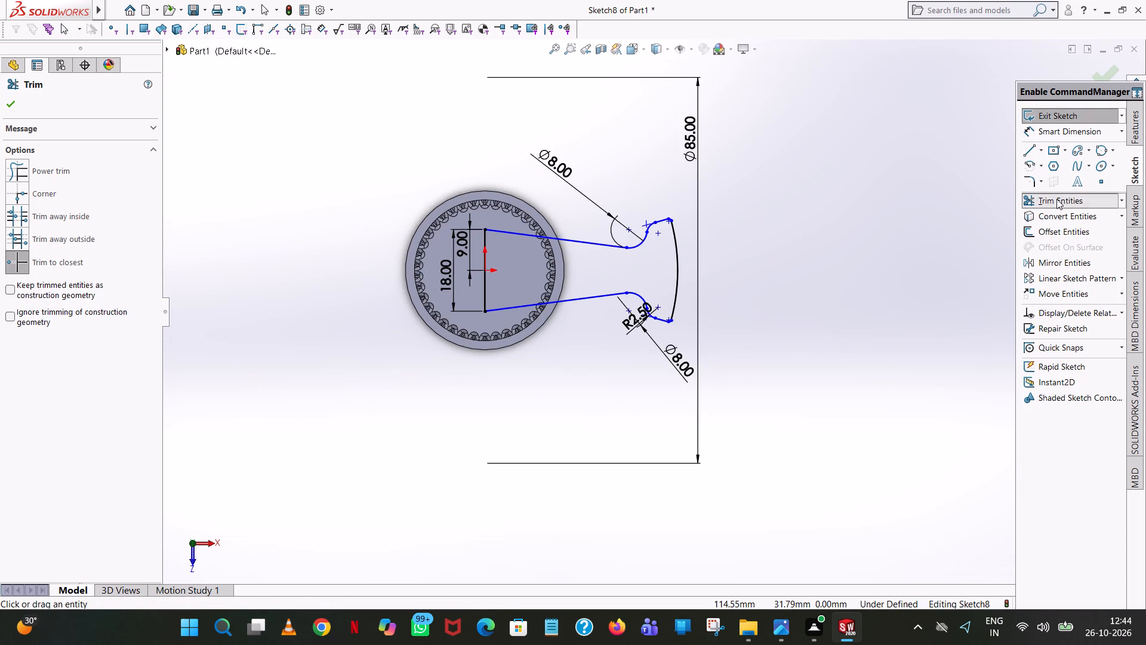
{"action": "left_click", "coordinate": [1077, 257]}
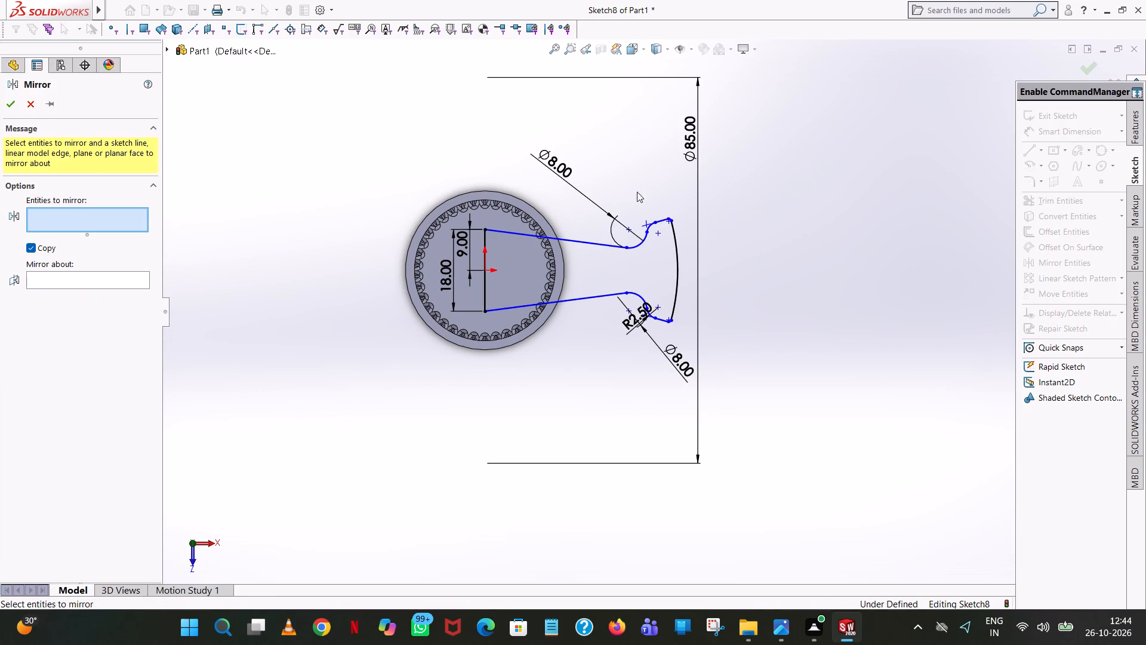
{"action": "left_click", "coordinate": [674, 247]}
{"action": "scroll", "coordinate": [679, 238], "scroll_direction": "down", "scroll_amount": 6}
{"action": "left_click", "coordinate": [615, 222]}
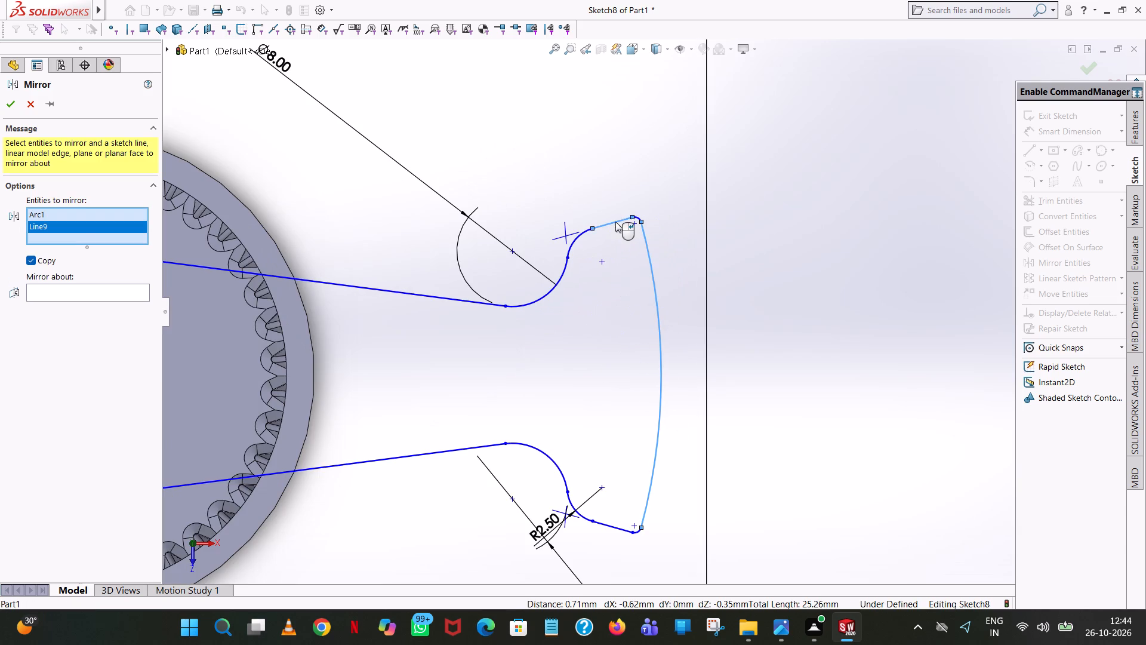
{"action": "scroll", "coordinate": [649, 211], "scroll_direction": "down", "scroll_amount": 8}
{"action": "left_click", "coordinate": [612, 283]}
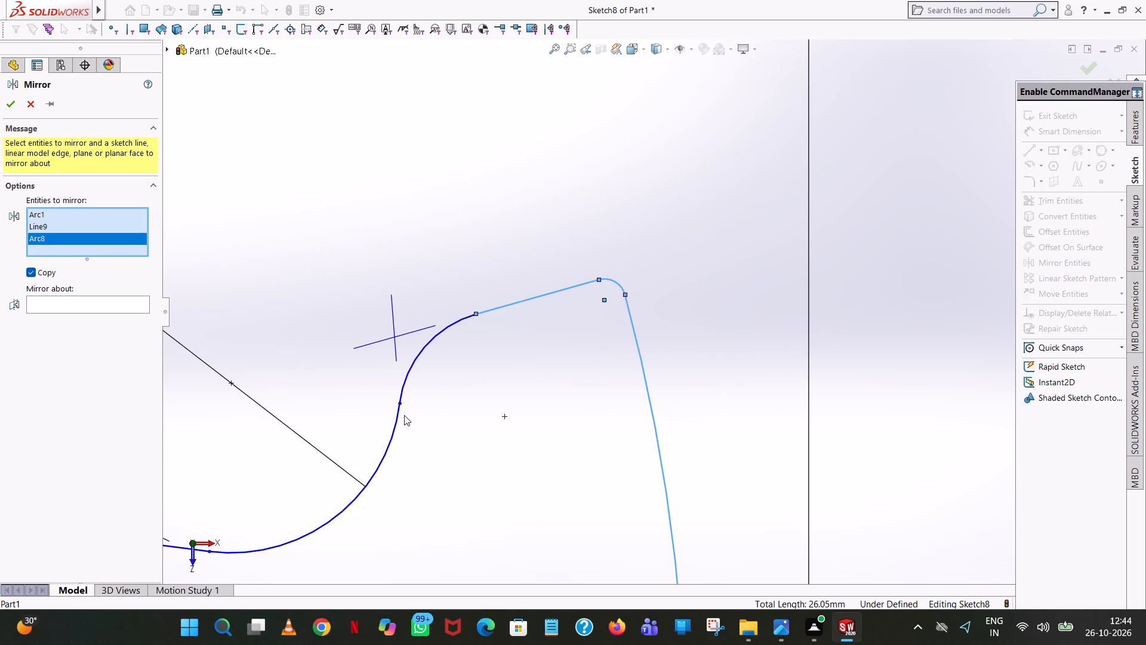
{"action": "left_click", "coordinate": [417, 357]}
{"action": "left_click", "coordinate": [390, 441]}
{"action": "scroll", "coordinate": [405, 433], "scroll_direction": "up", "scroll_amount": 5}
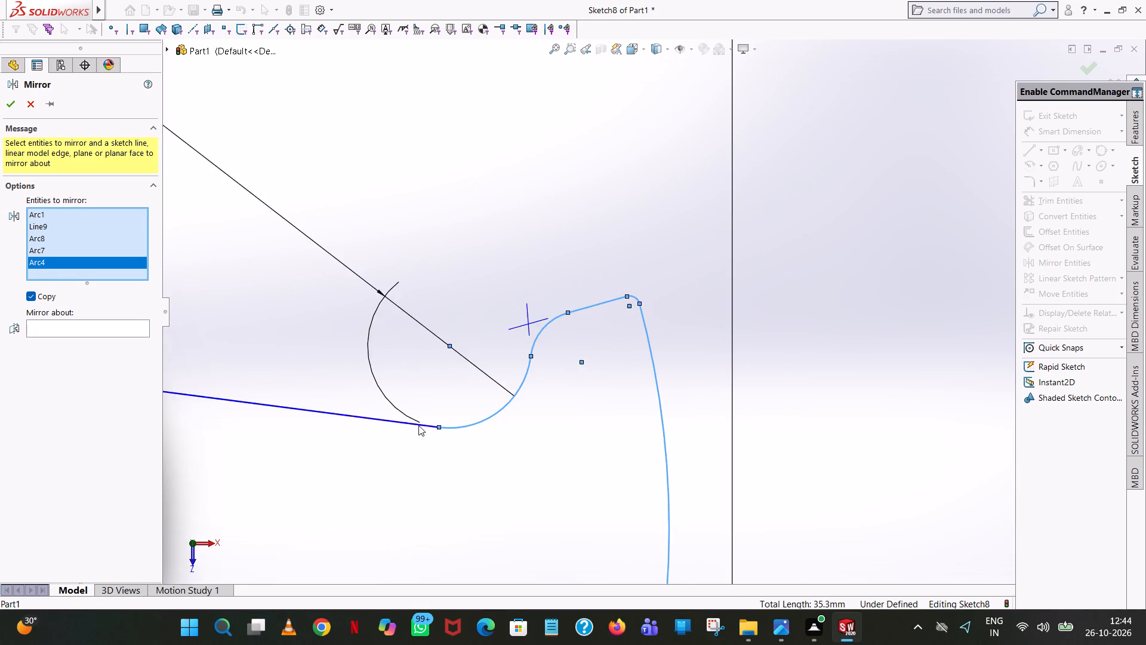
{"action": "scroll", "coordinate": [432, 417], "scroll_direction": "up", "scroll_amount": 5}
{"action": "left_click", "coordinate": [497, 351]}
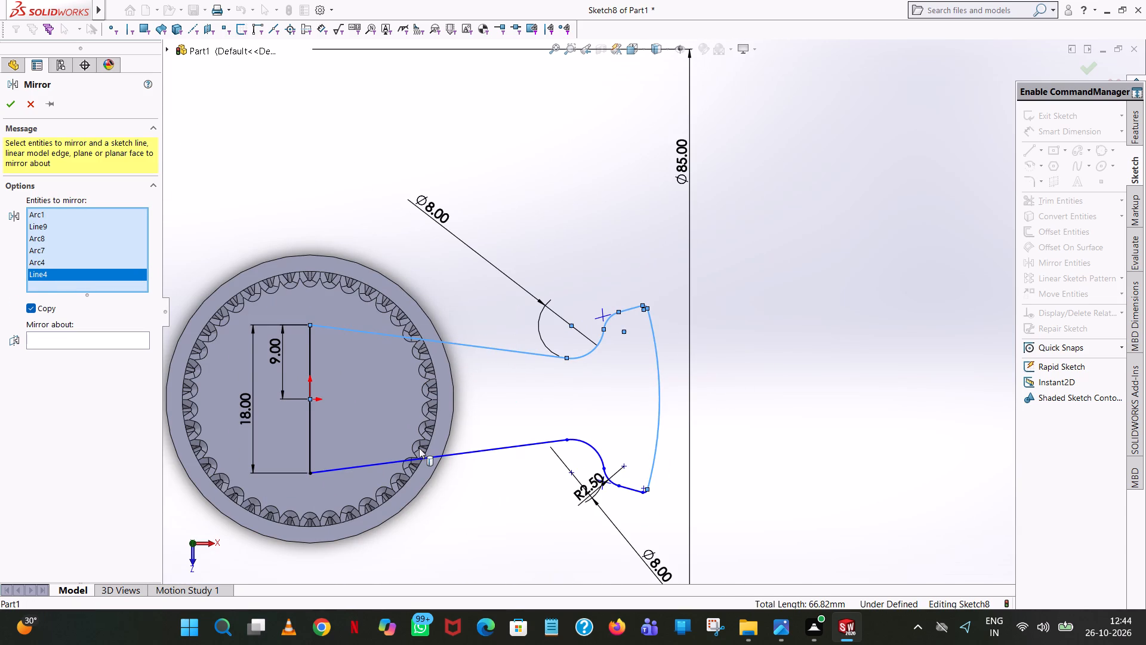
{"action": "left_click", "coordinate": [424, 459]}
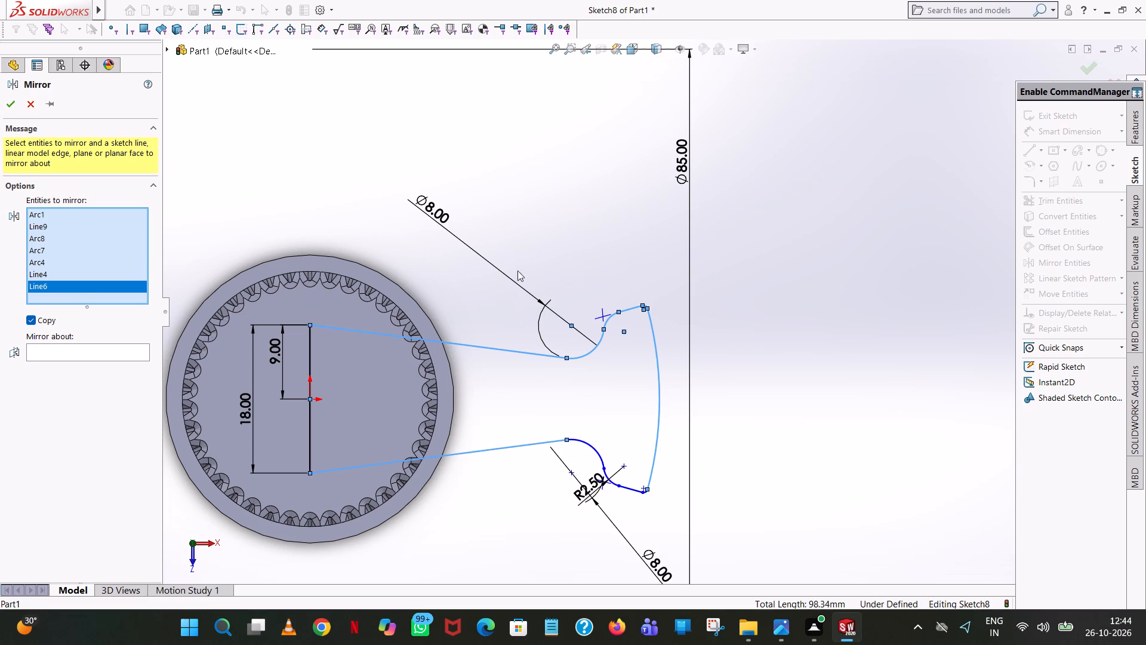
{"action": "scroll", "coordinate": [602, 439], "scroll_direction": "down", "scroll_amount": 4}
{"action": "left_click", "coordinate": [608, 434]}
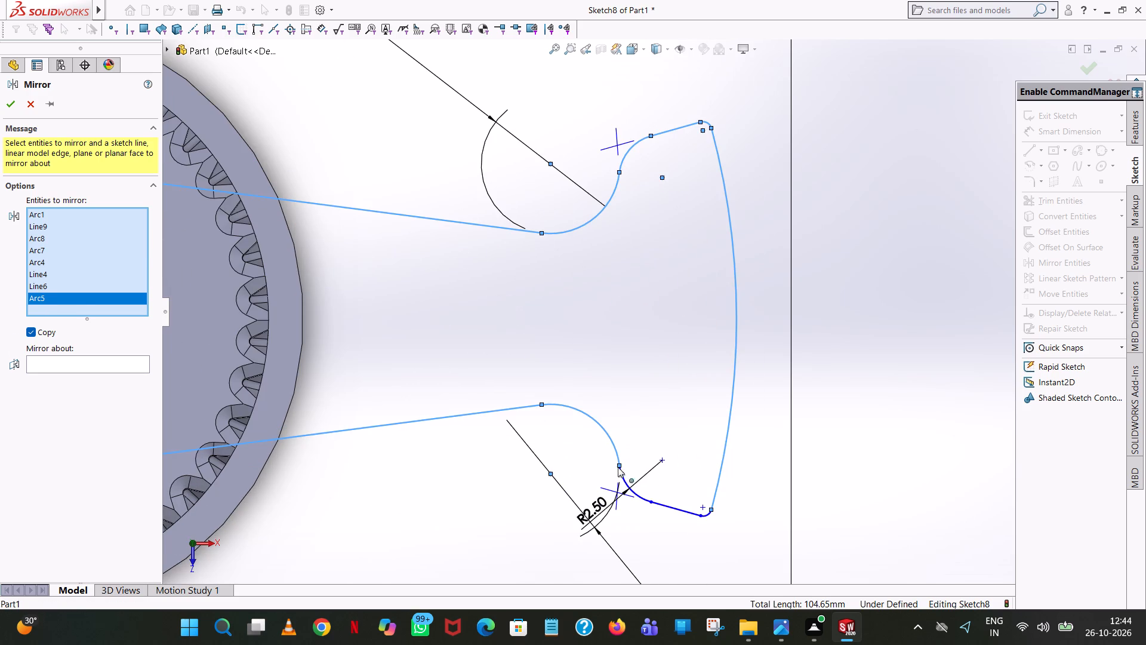
{"action": "left_click", "coordinate": [626, 480]}
{"action": "left_click", "coordinate": [667, 509]}
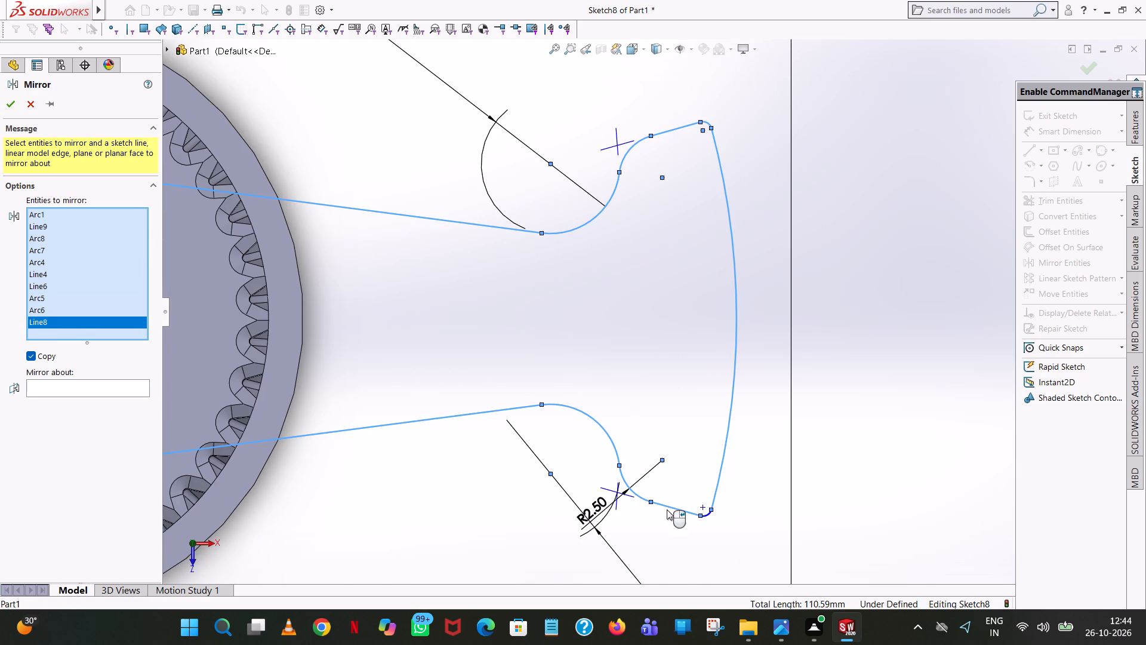
{"action": "scroll", "coordinate": [718, 525], "scroll_direction": "down", "scroll_amount": 9}
{"action": "left_click", "coordinate": [608, 309]}
{"action": "scroll", "coordinate": [608, 309], "scroll_direction": "up", "scroll_amount": 7}
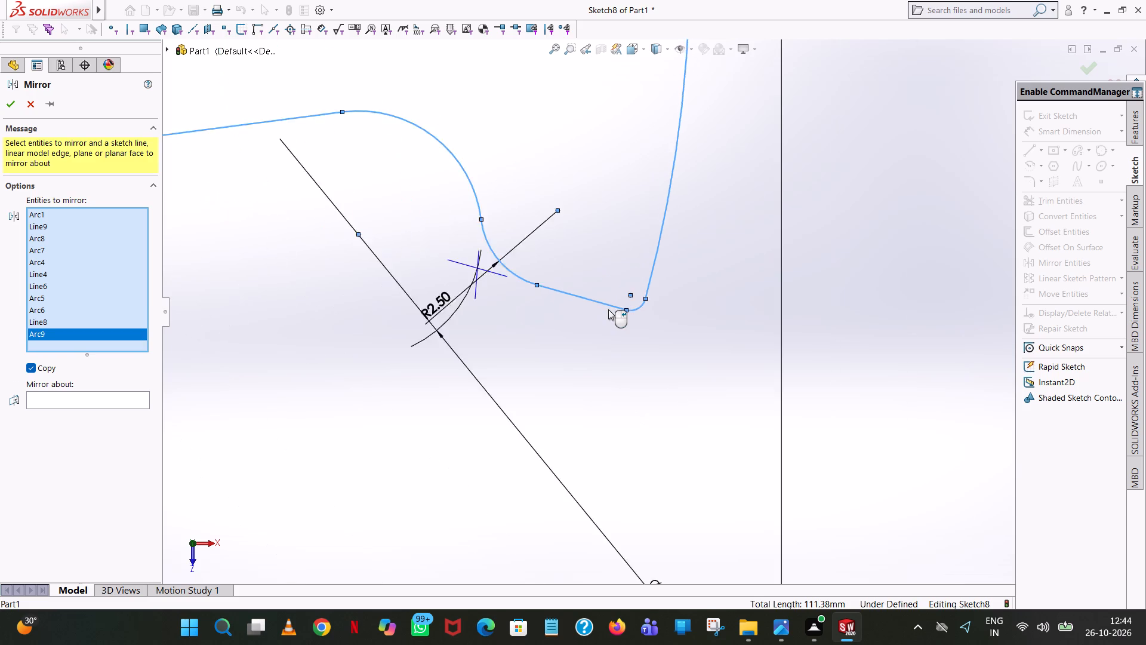
{"action": "scroll", "coordinate": [608, 309], "scroll_direction": "up", "scroll_amount": 8}
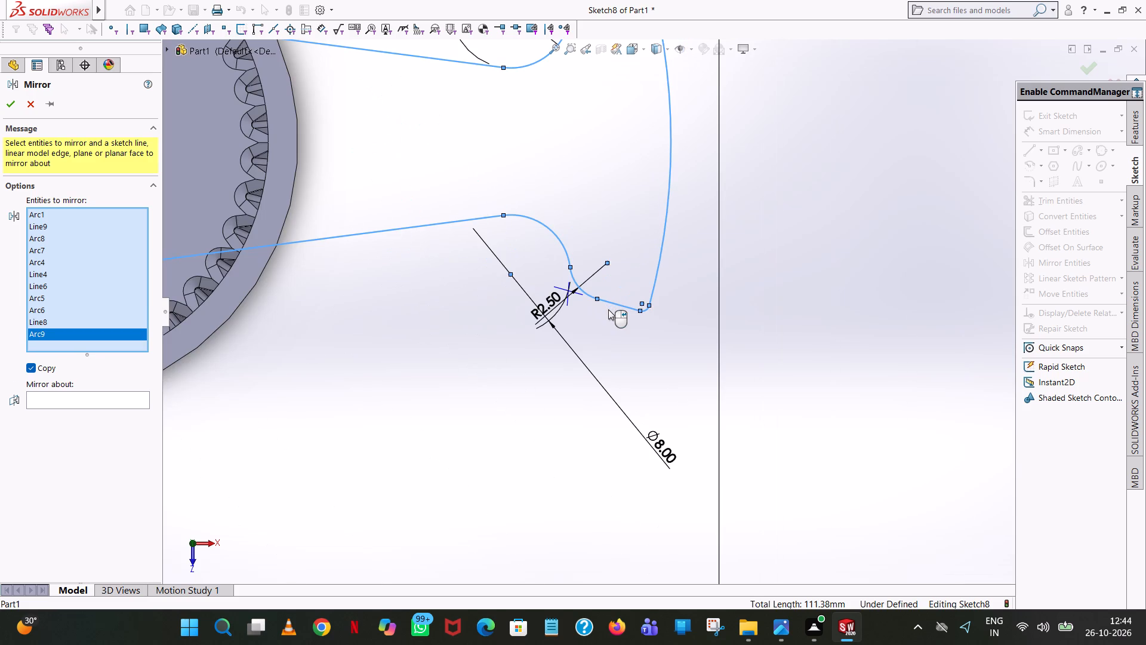
{"action": "scroll", "coordinate": [608, 309], "scroll_direction": "up", "scroll_amount": 6}
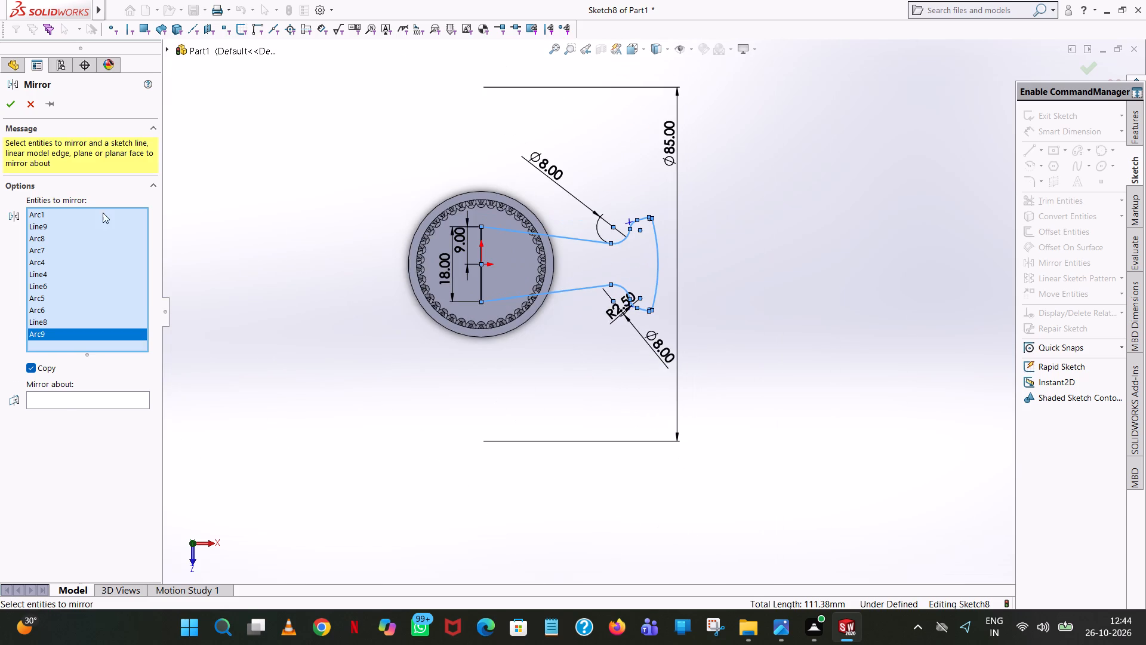
{"action": "left_click", "coordinate": [60, 402]}
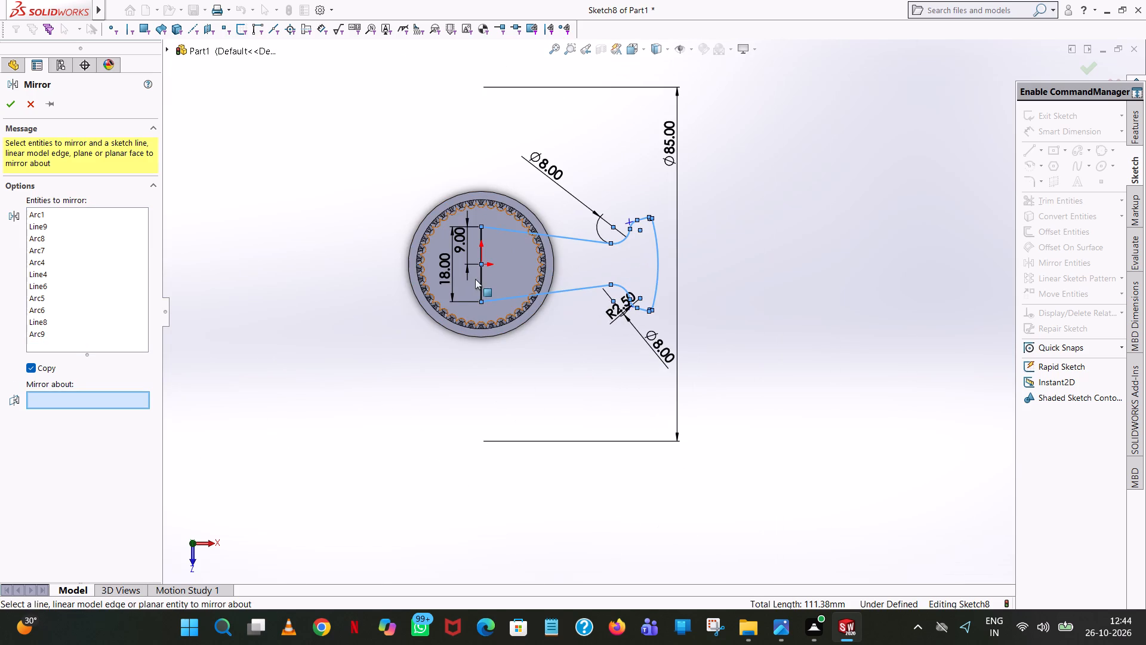
{"action": "left_click", "coordinate": [480, 278]}
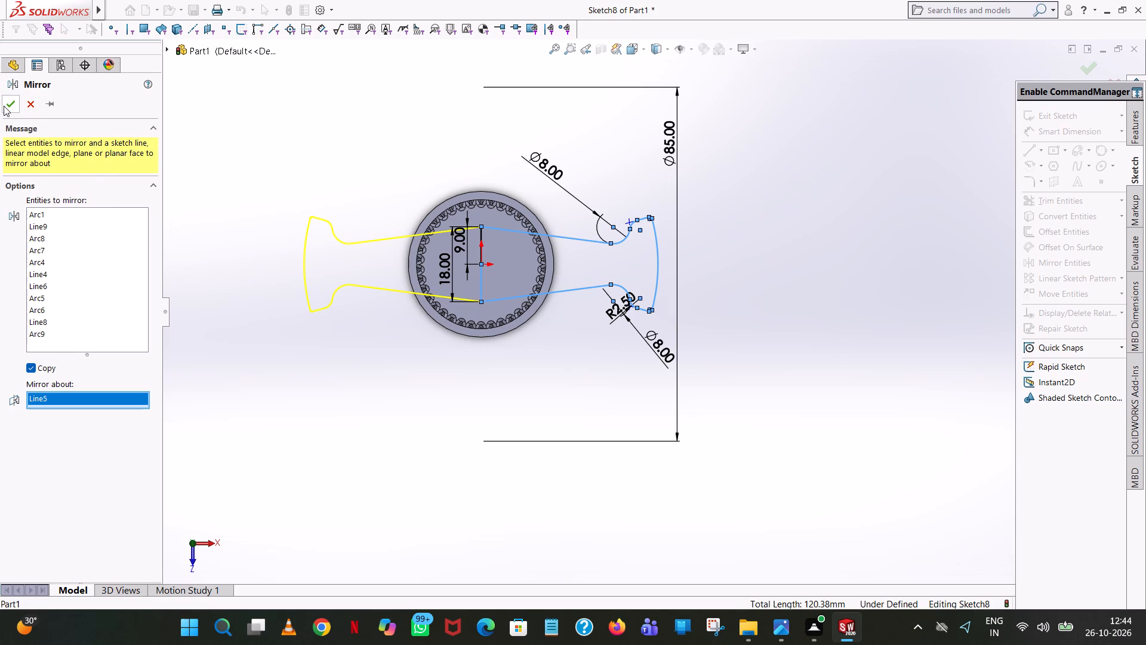
{"action": "left_click", "coordinate": [4, 106]}
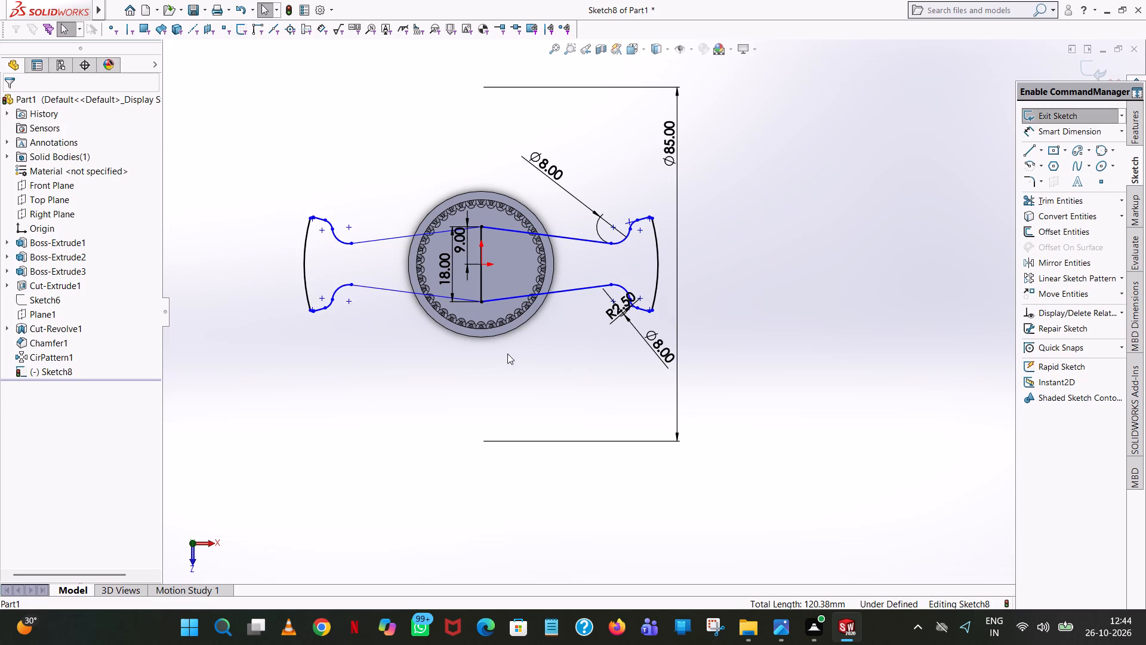
Trim away the 18 mm vertical line between the two spokes so they form one closed double-ended profile.
{"action": "middle_click_drag", "start_coordinate": [497, 343], "coordinate": [507, 242]}
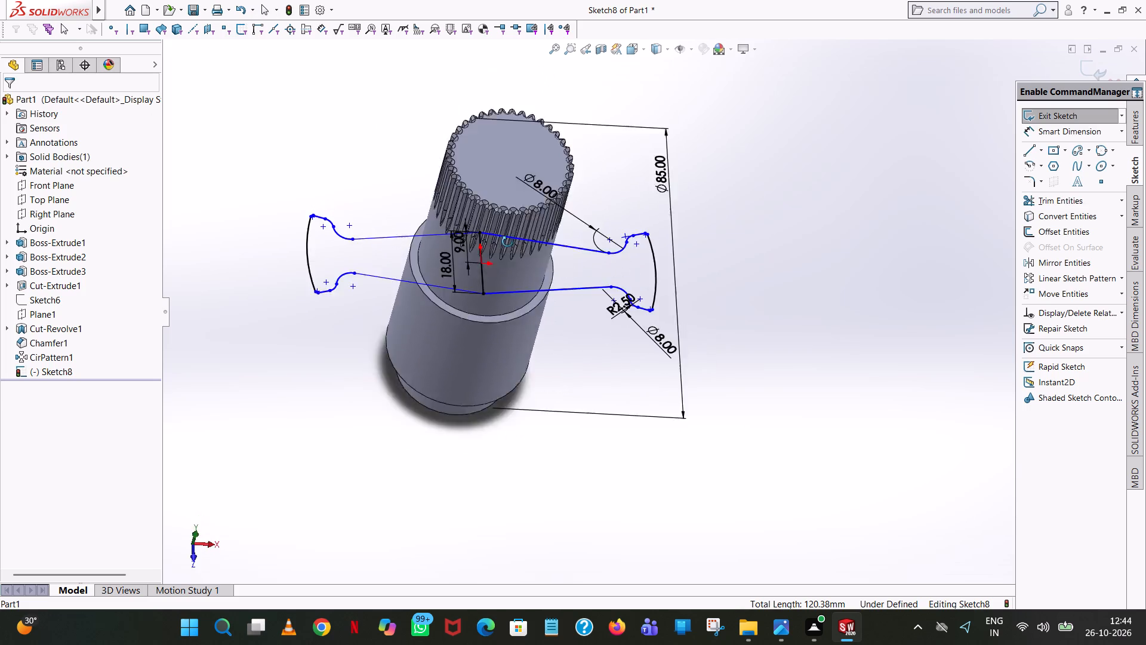
{"action": "middle_click_drag", "start_coordinate": [507, 242], "coordinate": [497, 354]}
{"action": "left_click", "coordinate": [1035, 207]}
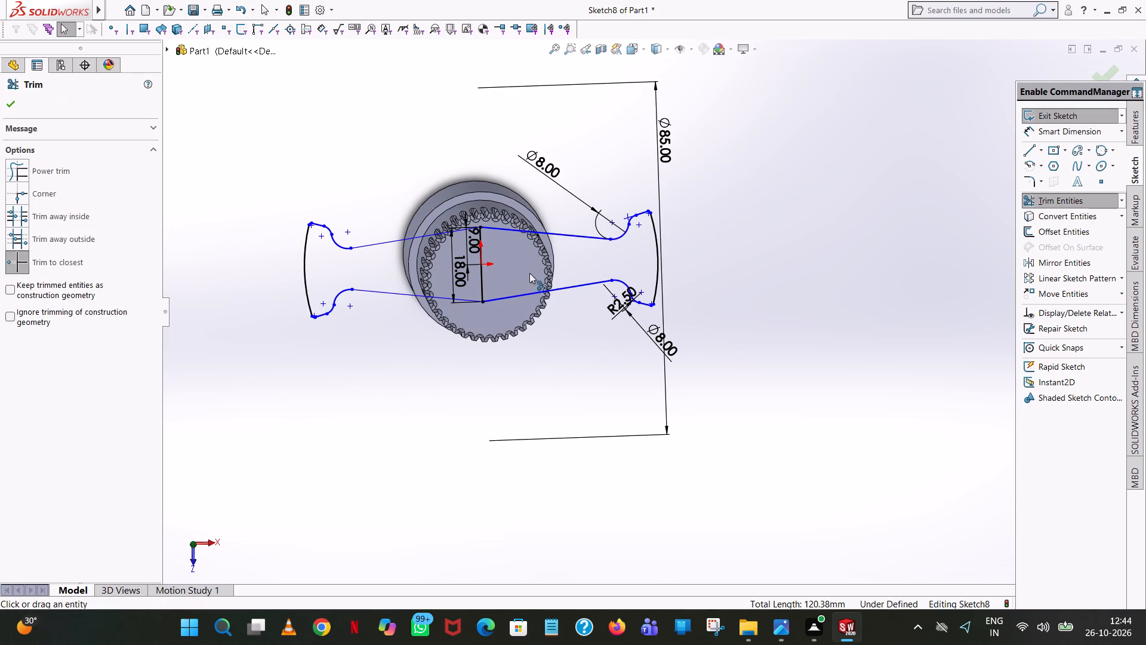
{"action": "left_click", "coordinate": [479, 269]}
{"action": "left_click", "coordinate": [481, 256]}
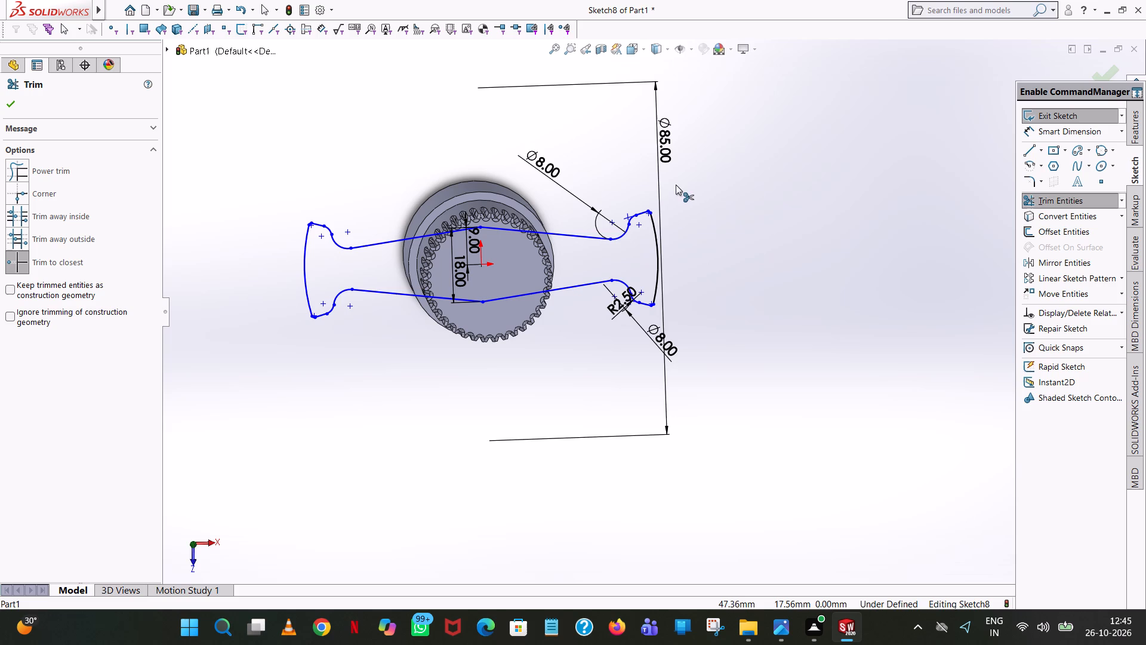
Extrude the double-spoke profile as a blind boss 35 mm deep in the reversed direction, away from the serrations, with the result merged.
{"action": "middle_click_drag", "start_coordinate": [756, 311], "coordinate": [747, 300]}
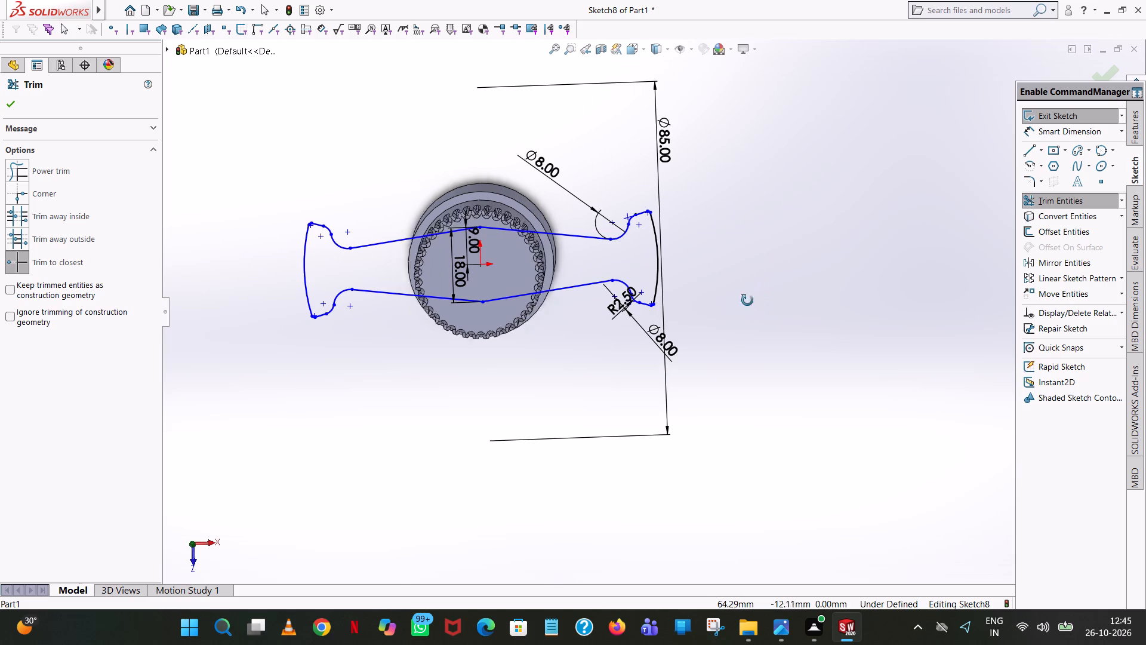
{"action": "middle_click_drag", "start_coordinate": [747, 300], "coordinate": [763, 32]}
{"action": "scroll", "coordinate": [485, 198], "scroll_direction": "down", "scroll_amount": 1}
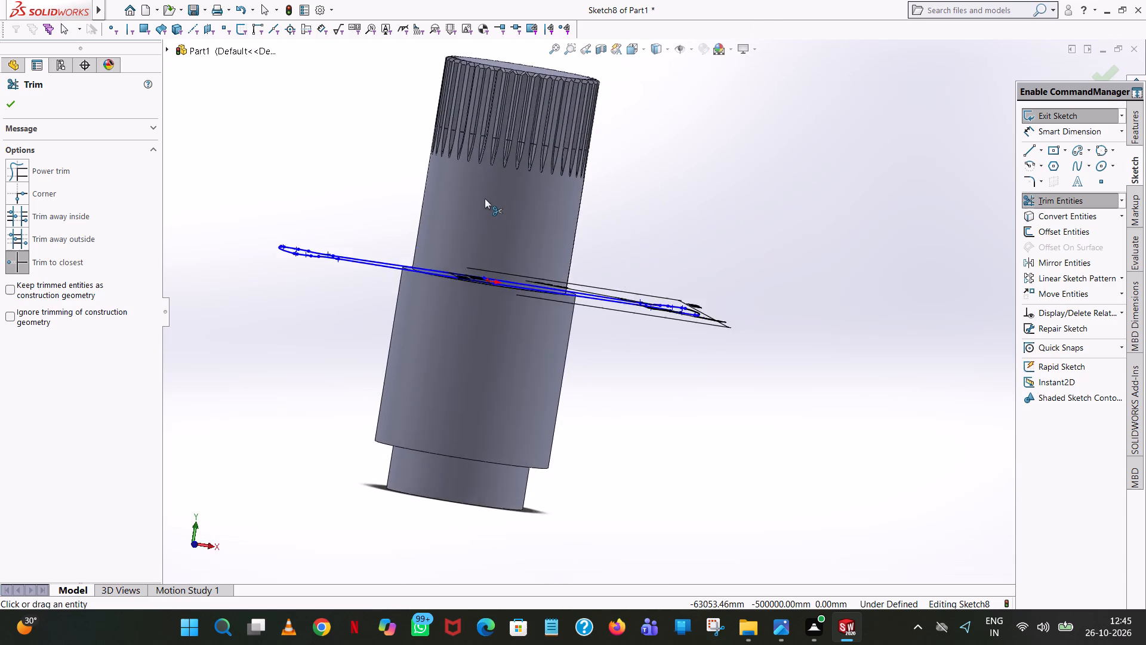
{"action": "scroll", "coordinate": [485, 198], "scroll_direction": "down", "scroll_amount": 4}
{"action": "middle_click_drag", "start_coordinate": [479, 223], "coordinate": [479, 282]}
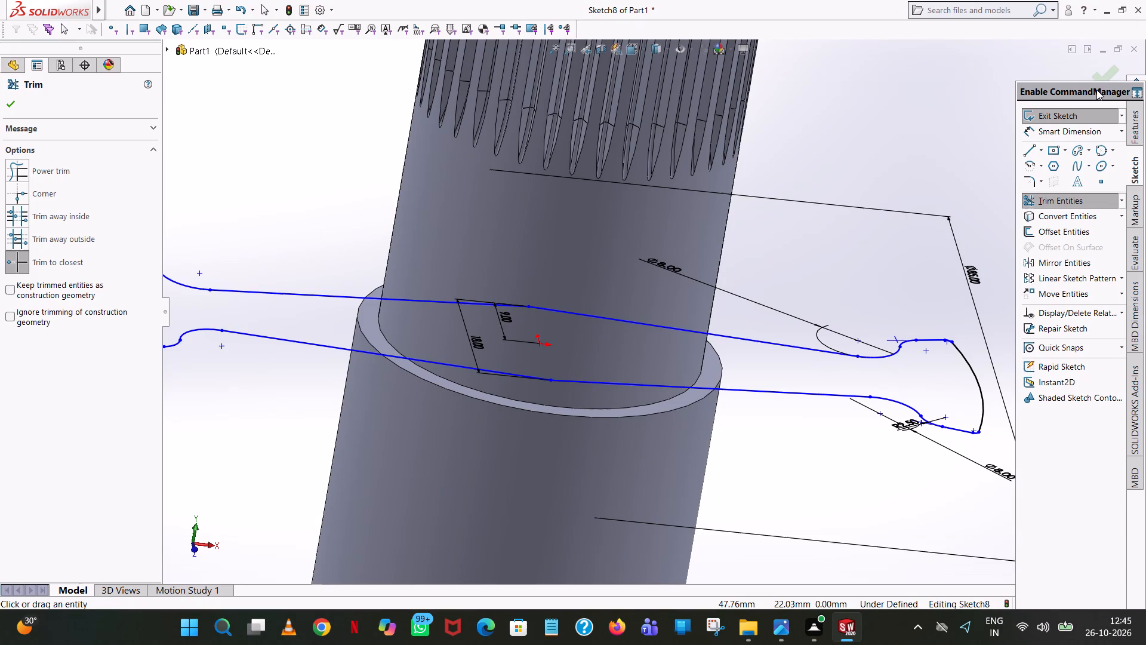
{"action": "left_click", "coordinate": [1135, 117]}
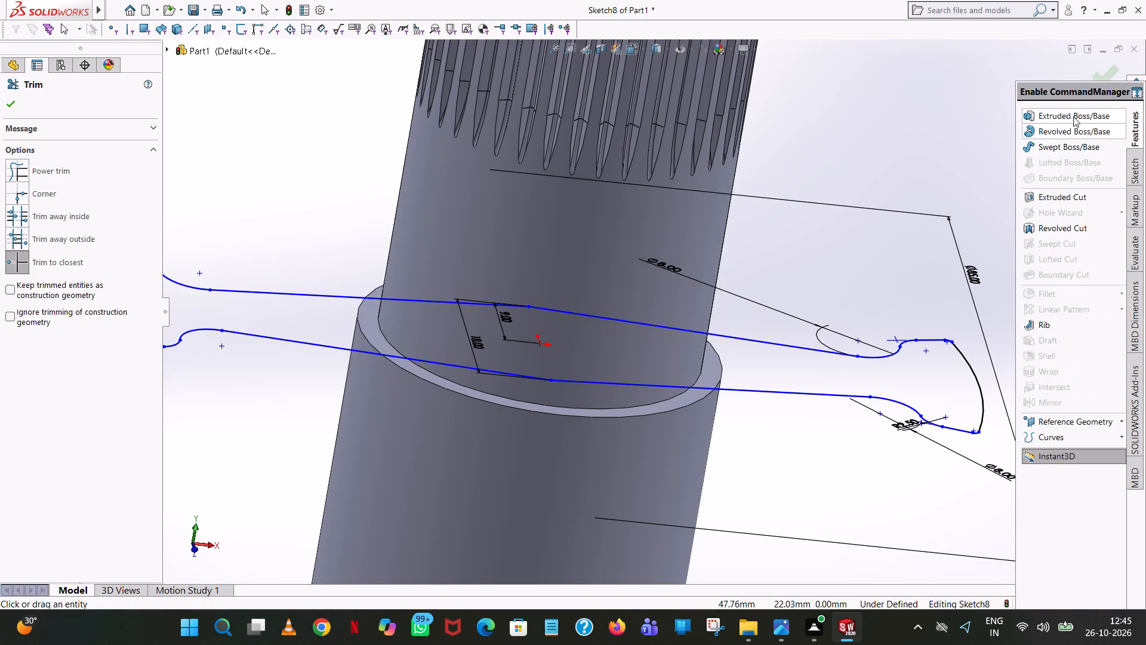
{"action": "left_click", "coordinate": [1085, 110]}
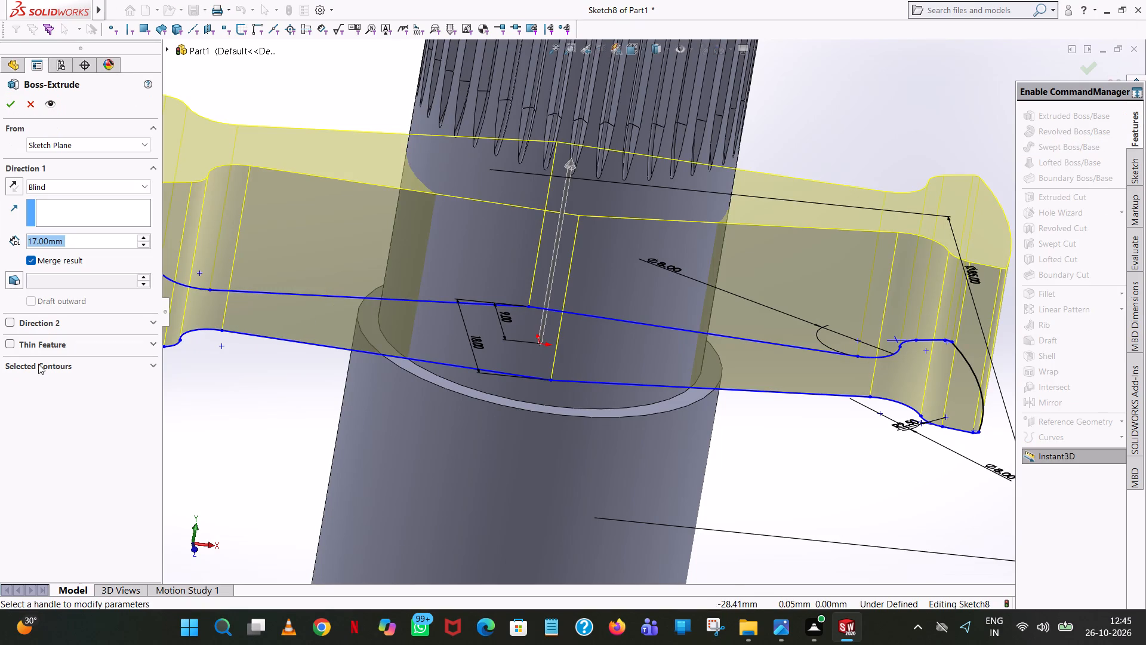
{"action": "left_click", "coordinate": [14, 188]}
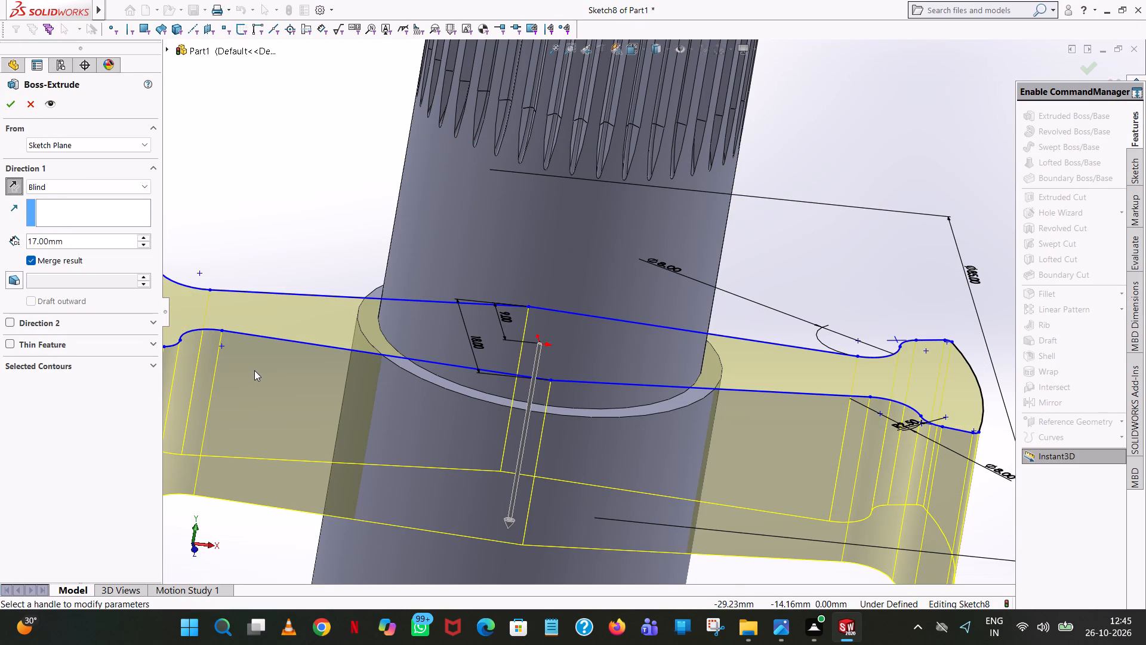
{"action": "double_click", "coordinate": [92, 247]}
{"action": "type", "text": "35"}
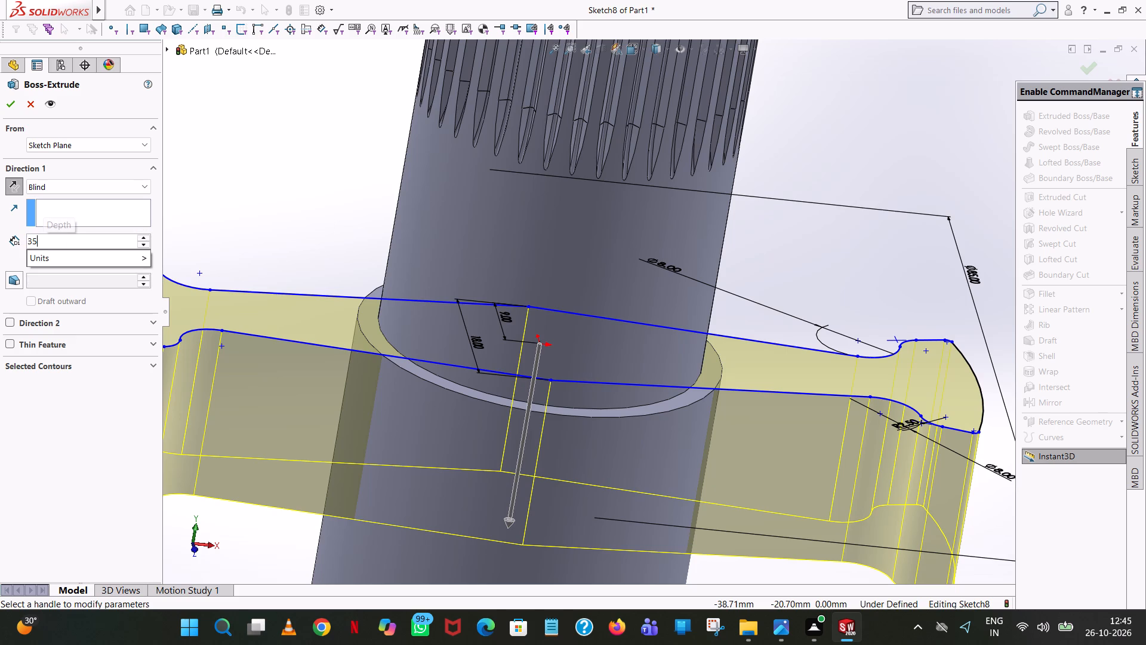
{"action": "key", "text": "Return"}
{"action": "scroll", "coordinate": [91, 247], "scroll_direction": "up", "scroll_amount": 5}
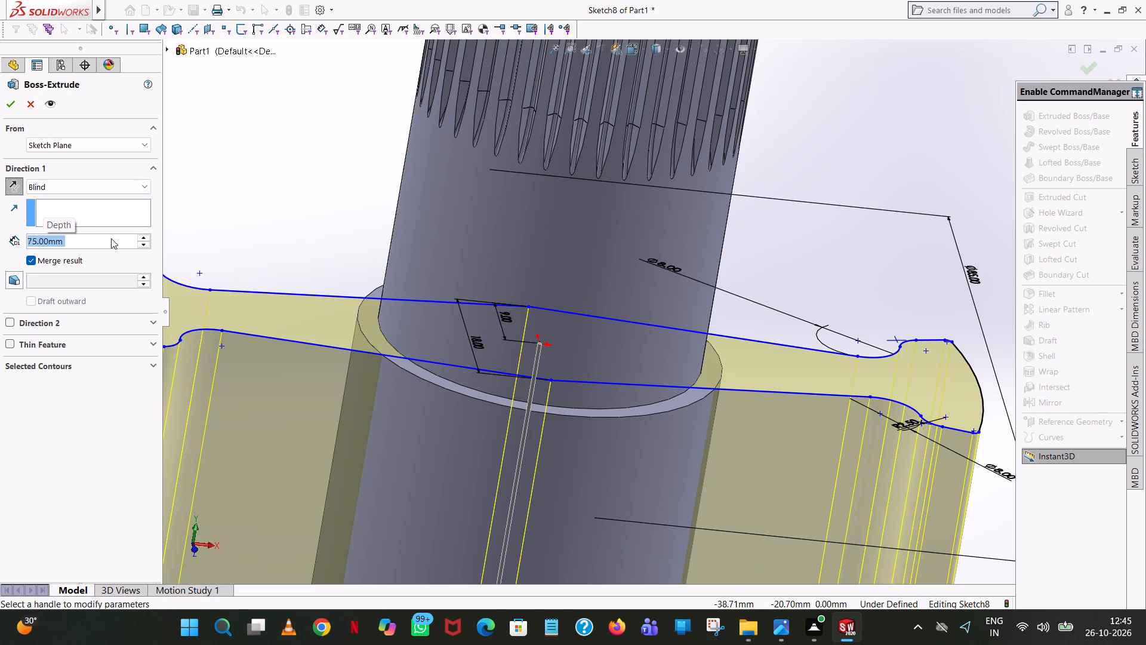
{"action": "scroll", "coordinate": [415, 336], "scroll_direction": "up", "scroll_amount": 4}
{"action": "scroll", "coordinate": [608, 441], "scroll_direction": "up", "scroll_amount": 3}
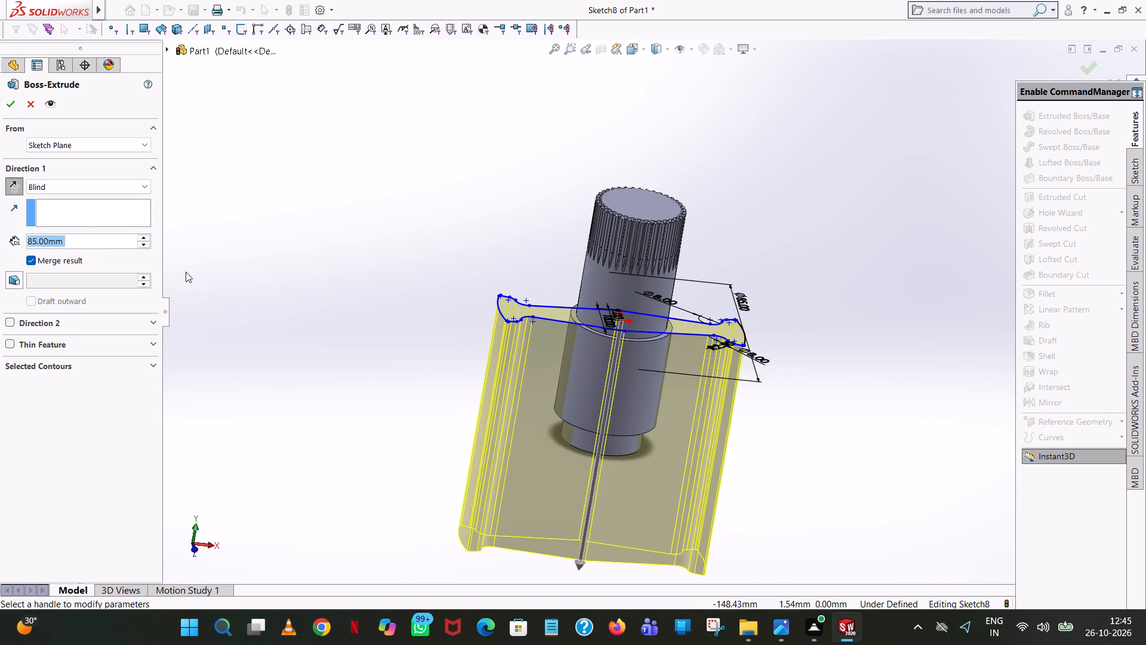
{"action": "type", "text": "35"}
{"action": "key", "text": "Return"}
{"action": "middle_click_drag", "start_coordinate": [609, 400], "coordinate": [549, 301]}
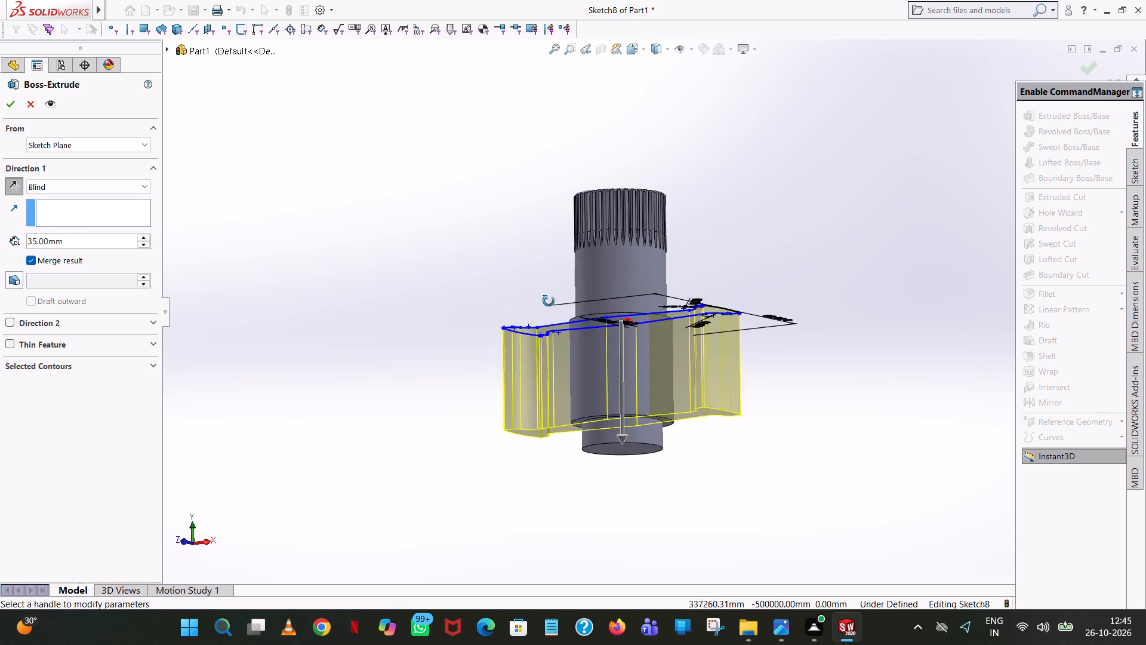
{"action": "middle_click_drag", "start_coordinate": [549, 301], "coordinate": [572, 309]}
{"action": "scroll", "coordinate": [572, 309], "scroll_direction": "down", "scroll_amount": 2}
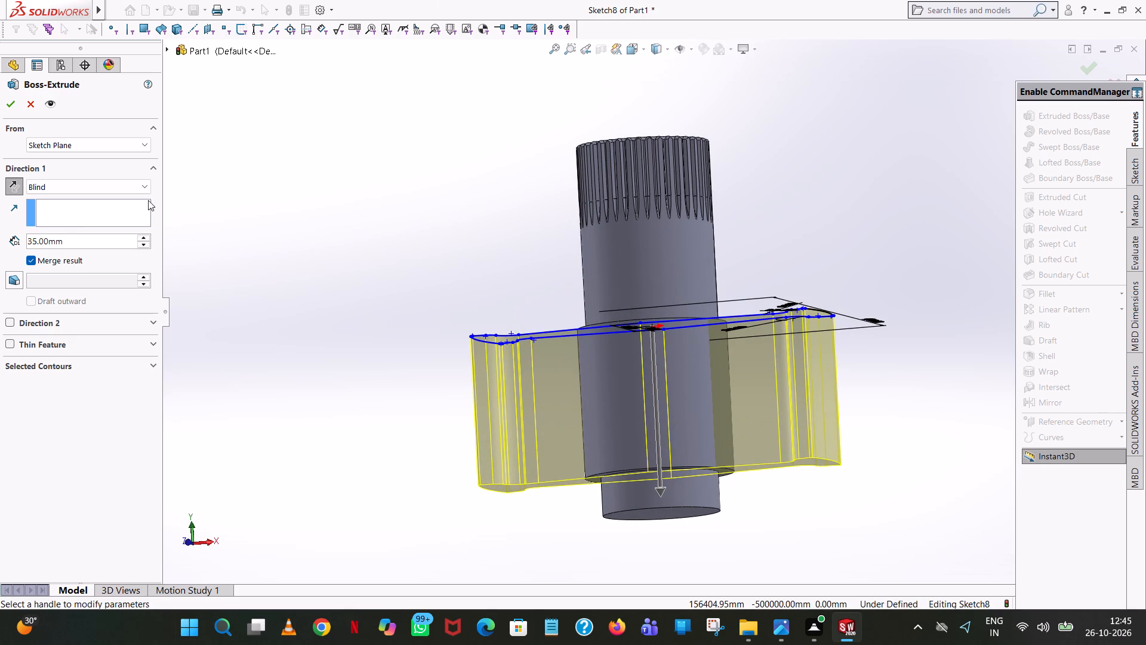
{"action": "left_click", "coordinate": [3, 98]}
{"action": "left_click", "coordinate": [401, 220]}
Start an extruded cut with its sketch on the spokes' flat face on the serration side.
{"action": "middle_click_drag", "start_coordinate": [403, 249], "coordinate": [557, 337]}
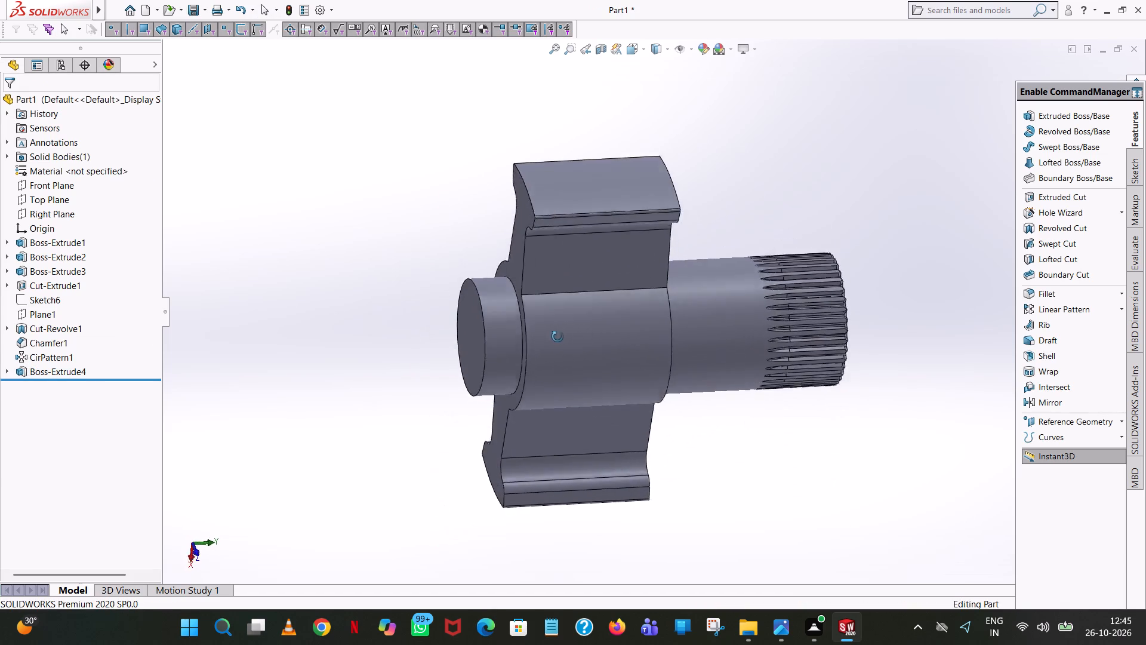
{"action": "middle_click_drag", "start_coordinate": [557, 337], "coordinate": [609, 426]}
{"action": "scroll", "coordinate": [461, 281], "scroll_direction": "up", "scroll_amount": 1}
{"action": "scroll", "coordinate": [576, 143], "scroll_direction": "down", "scroll_amount": 1}
{"action": "scroll", "coordinate": [630, 377], "scroll_direction": "up", "scroll_amount": 1}
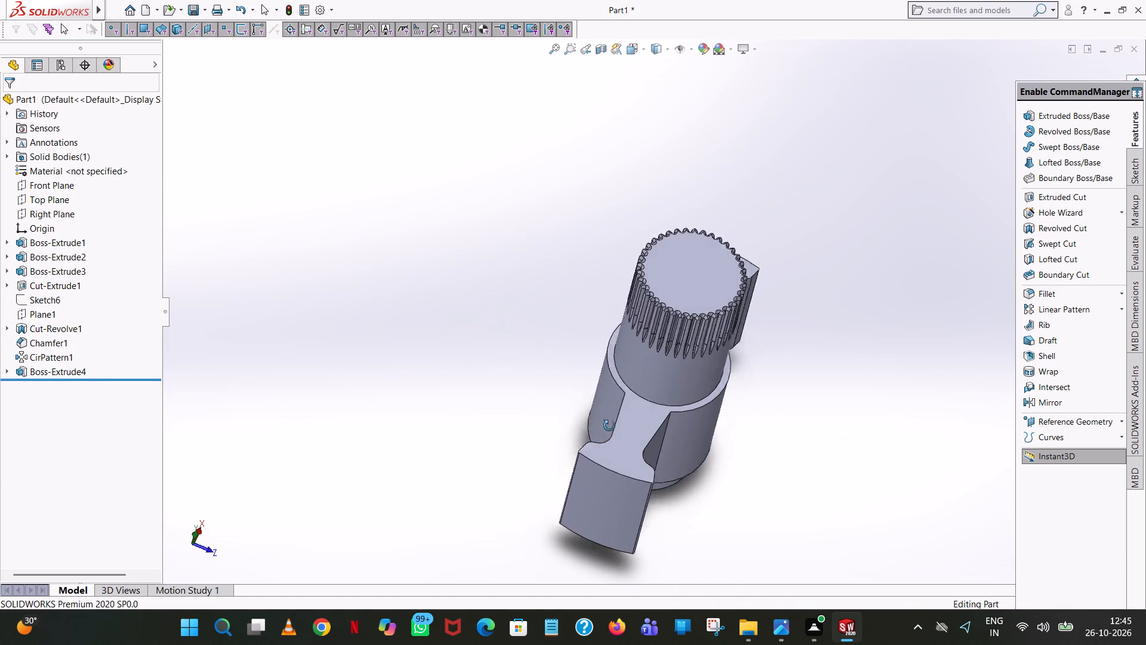
{"action": "middle_click_drag", "start_coordinate": [609, 426], "coordinate": [607, 431]}
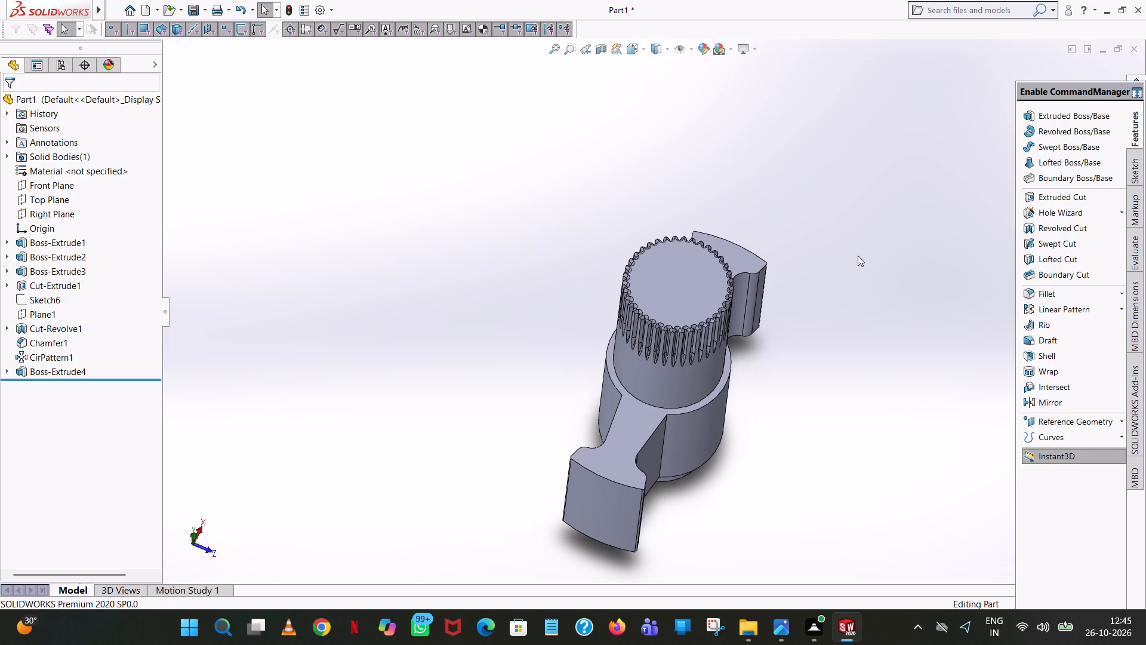
{"action": "left_click", "coordinate": [1058, 198]}
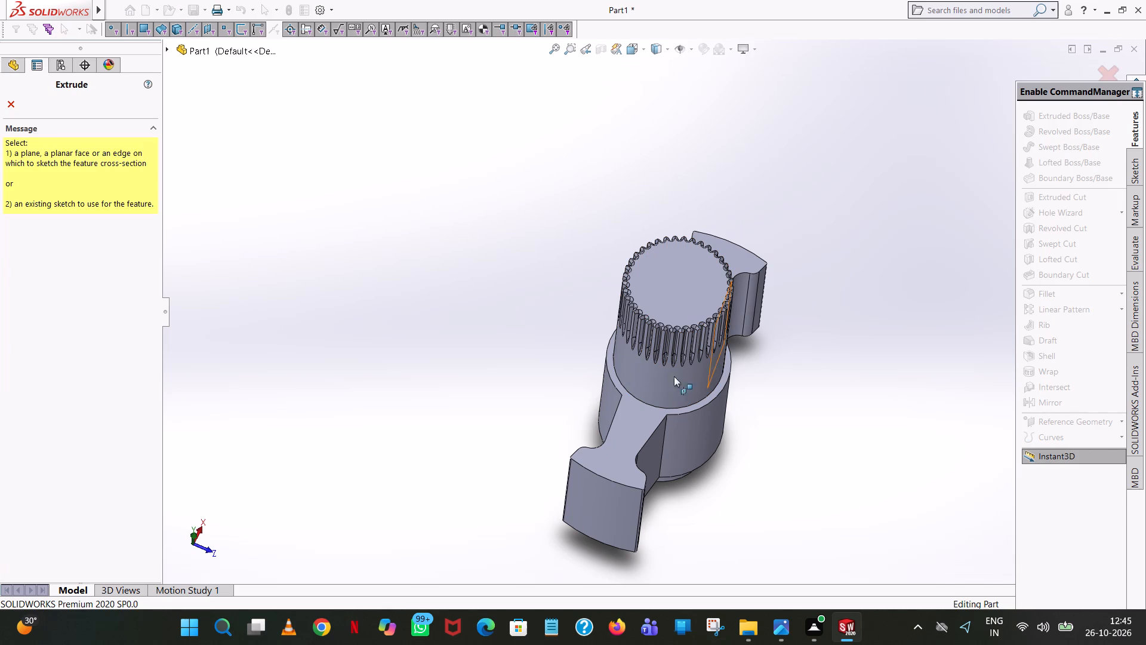
{"action": "left_click", "coordinate": [646, 413]}
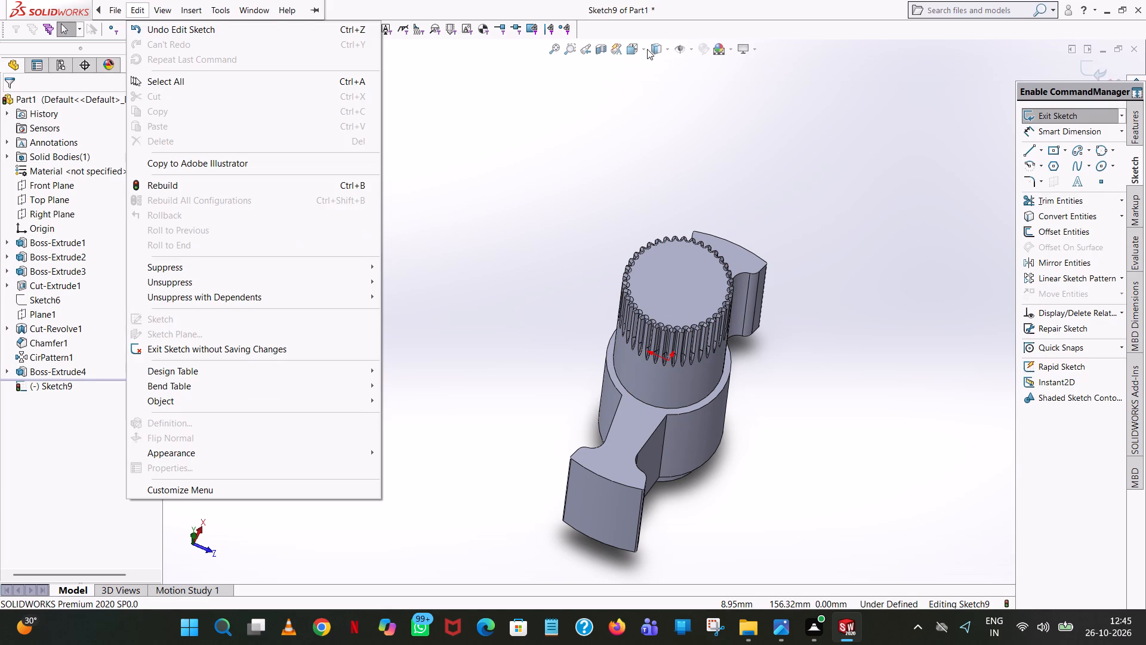
{"action": "left_click", "coordinate": [647, 49]}
{"action": "left_click", "coordinate": [701, 118]}
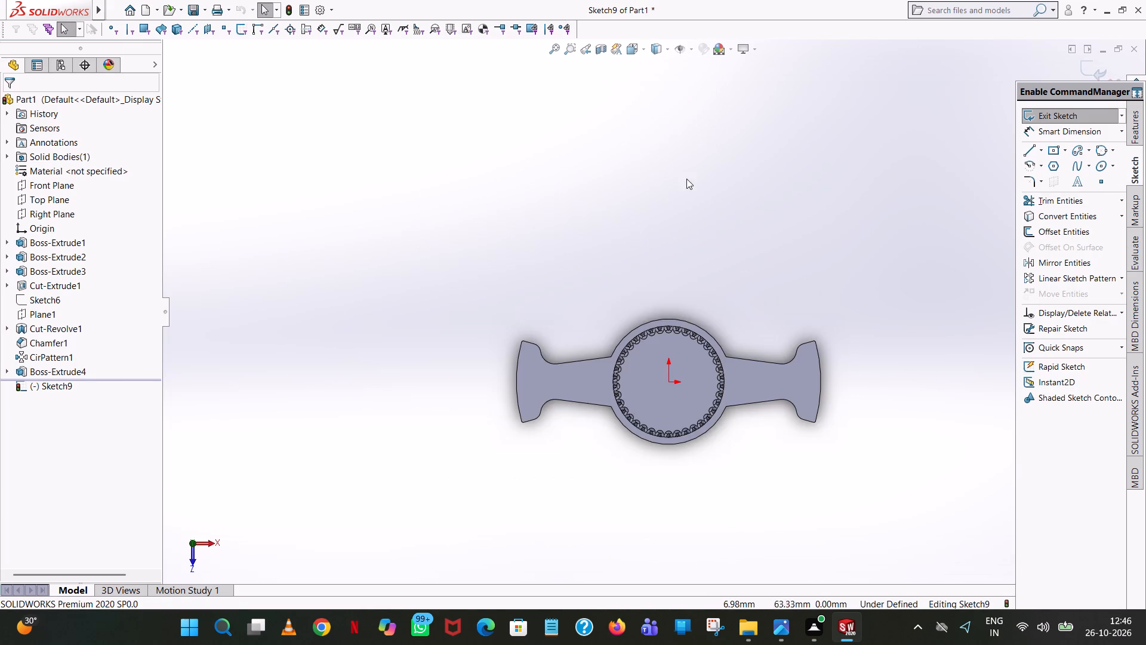
Sketch a circle of 17.5 mm radius centred on the origin, passing through the hub's outer edge.
{"action": "scroll", "coordinate": [729, 391], "scroll_direction": "down", "scroll_amount": 5}
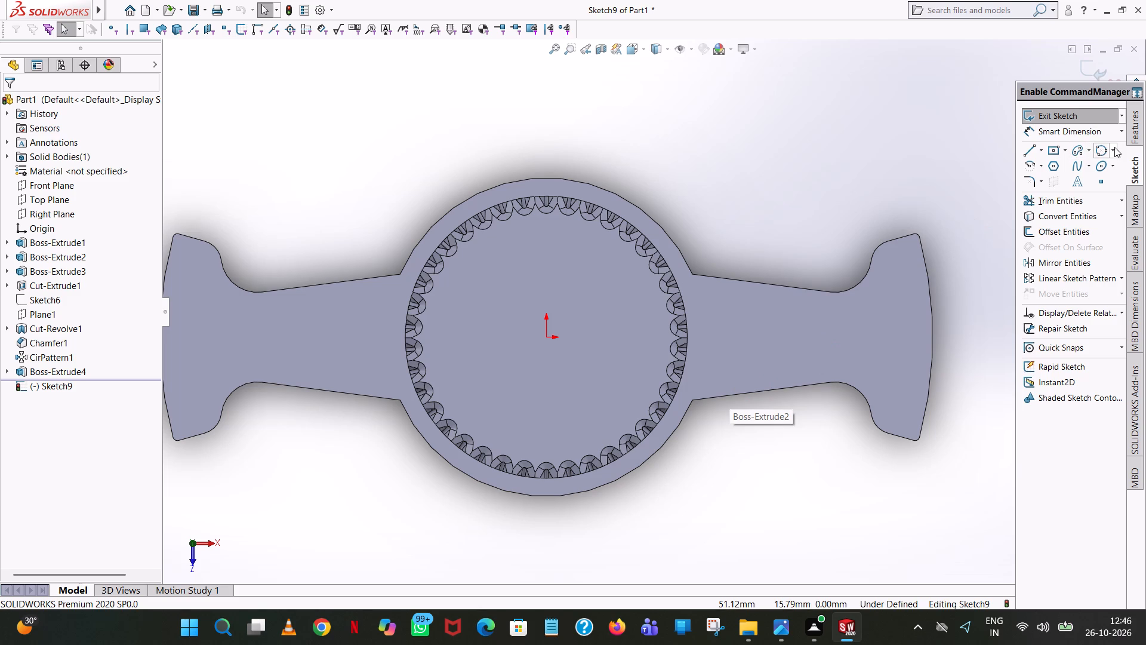
{"action": "left_click", "coordinate": [1114, 147]}
{"action": "left_click", "coordinate": [1047, 157]}
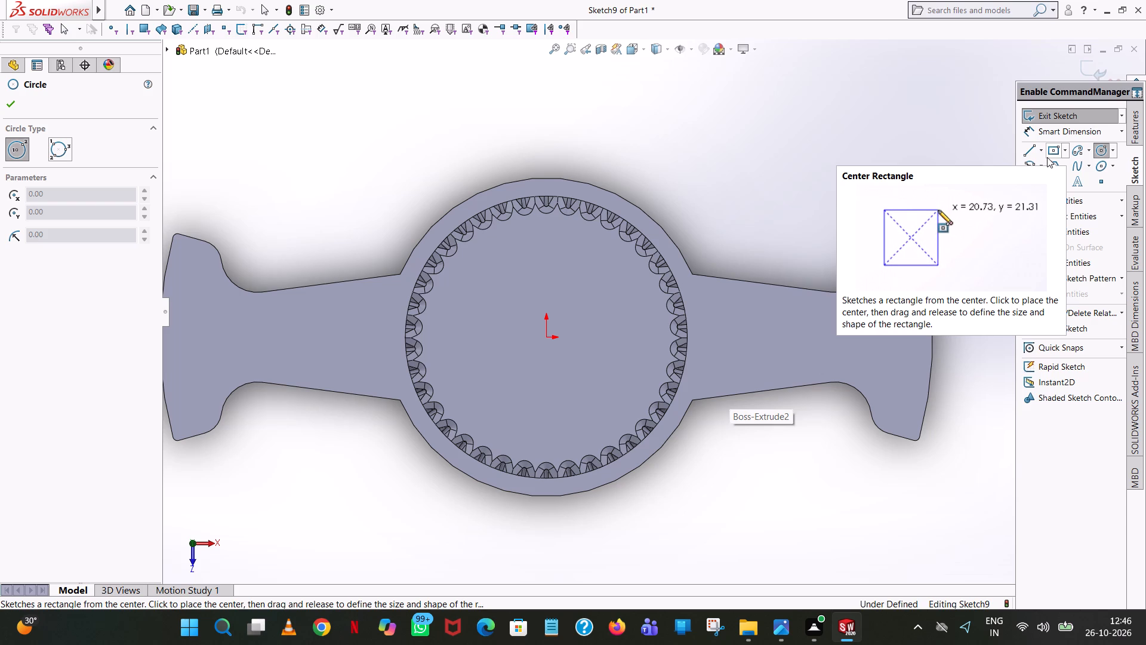
{"action": "left_click", "coordinate": [545, 338]}
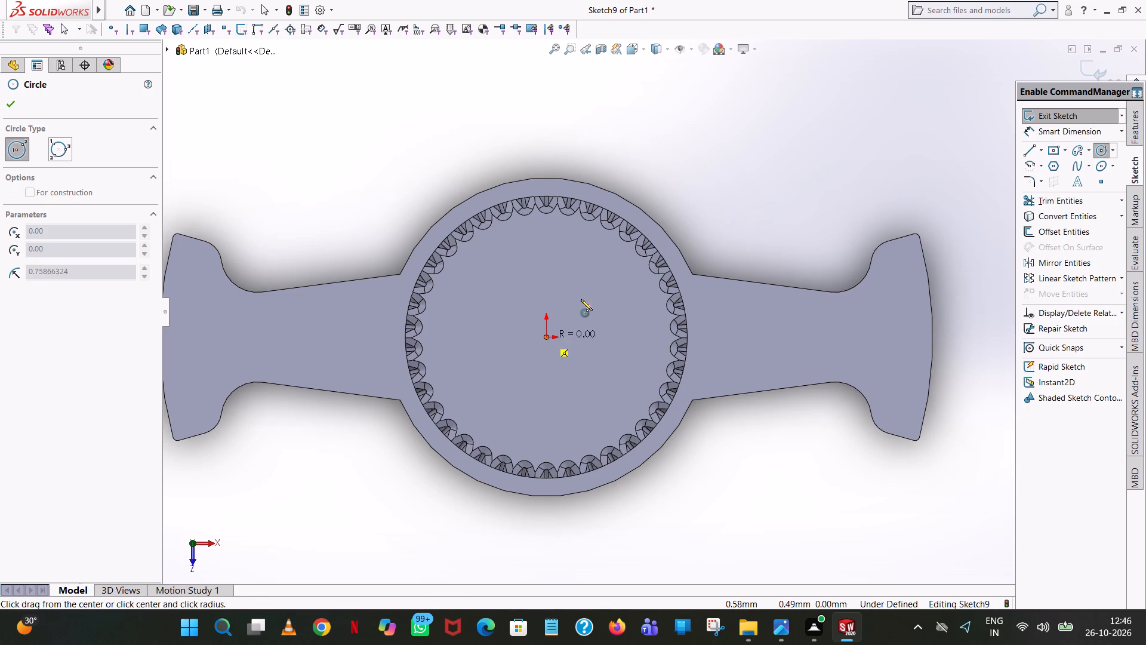
{"action": "left_click", "coordinate": [670, 238]}
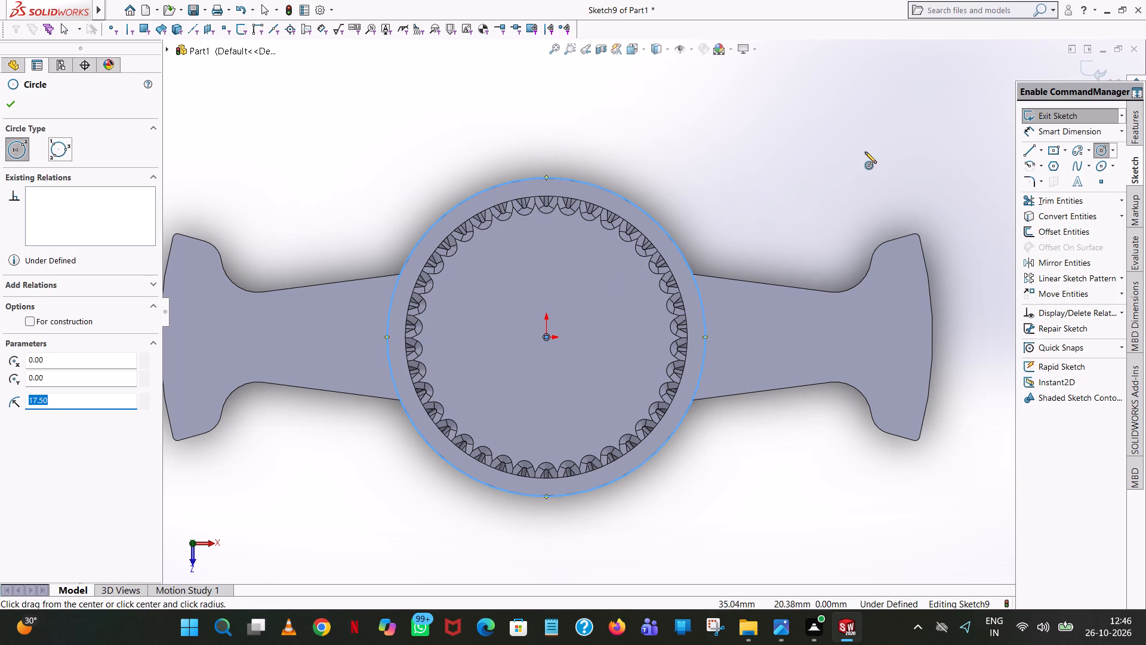
{"action": "right_click", "coordinate": [865, 152]}
{"action": "left_click", "coordinate": [944, 163]}
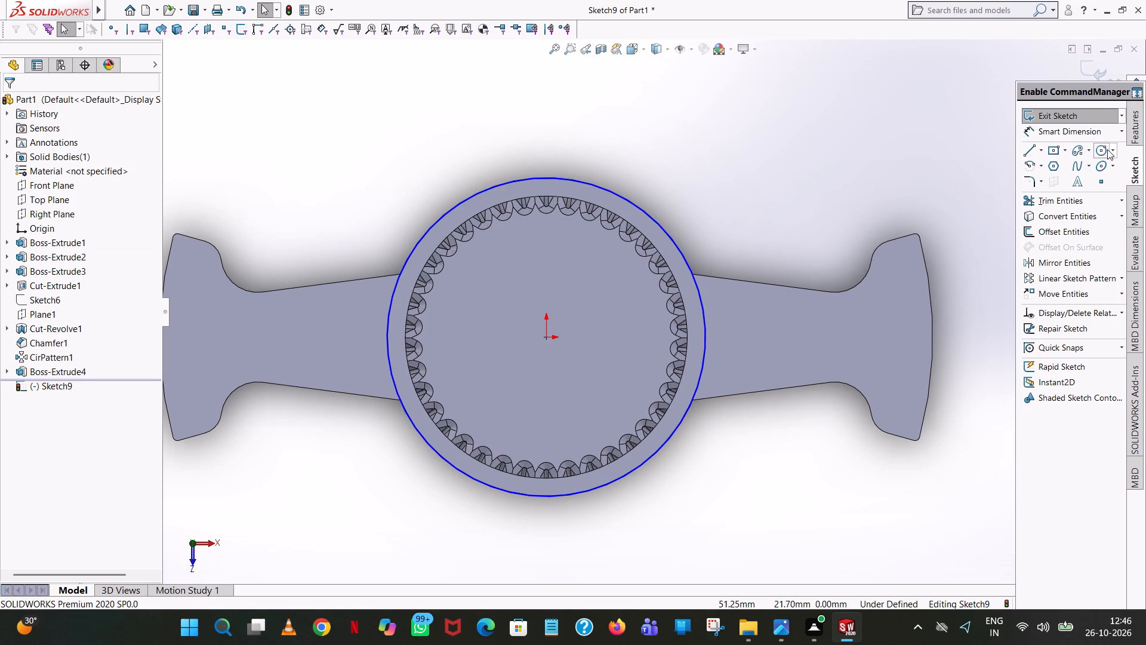
Sketch a circle of 4 mm radius centred on the corner where the +X spoke's upper tapered edge meets the hub.
{"action": "left_click", "coordinate": [1107, 149]}
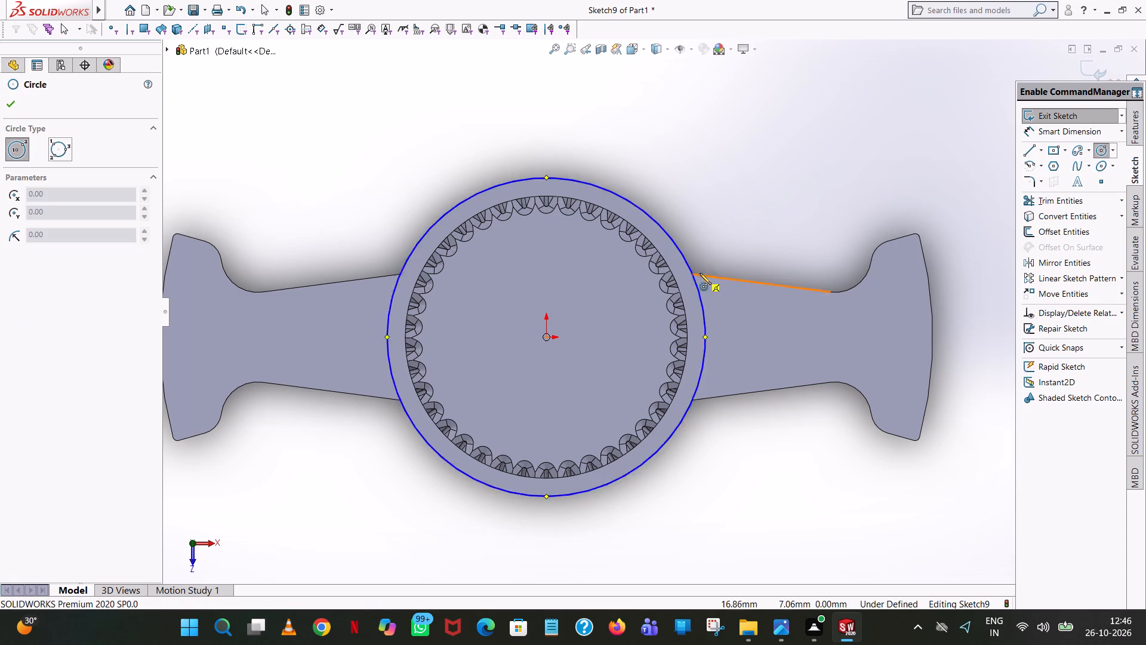
{"action": "scroll", "coordinate": [701, 273], "scroll_direction": "down", "scroll_amount": 7}
{"action": "left_click", "coordinate": [638, 303]}
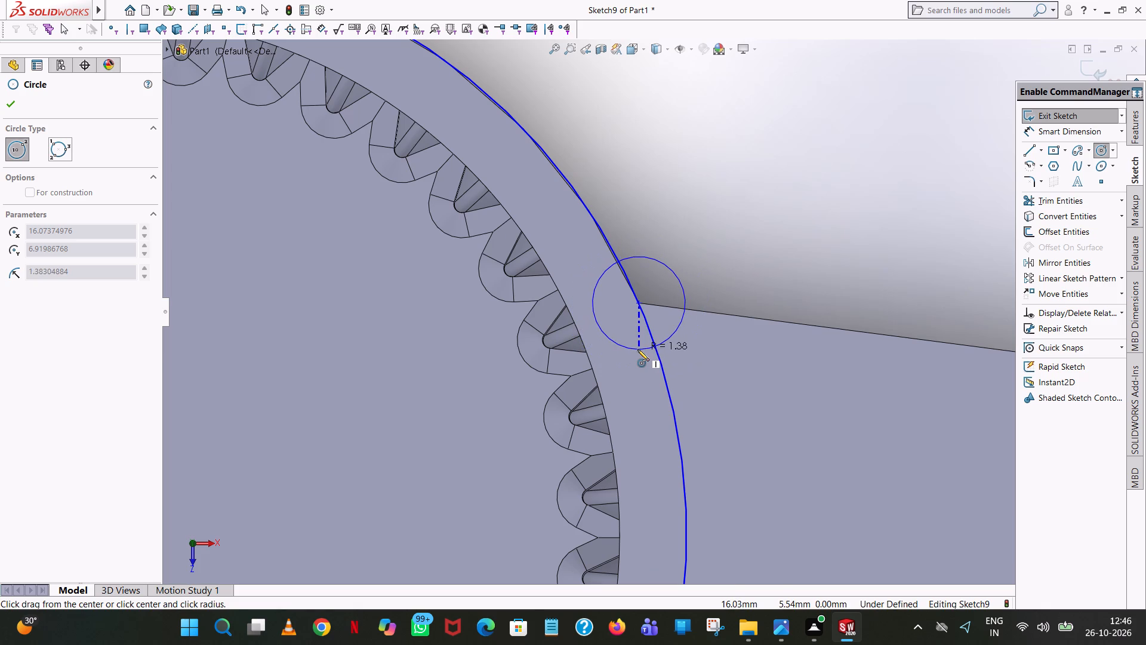
{"action": "left_click", "coordinate": [637, 349]}
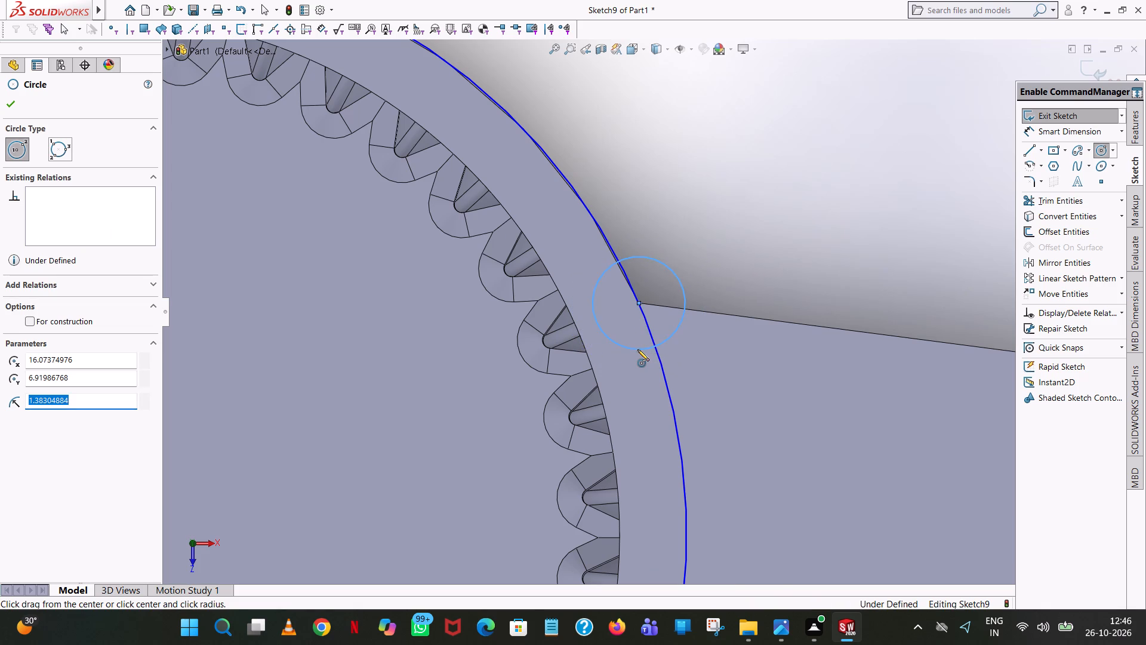
{"action": "key", "text": "4"}
{"action": "key", "text": "Return"}
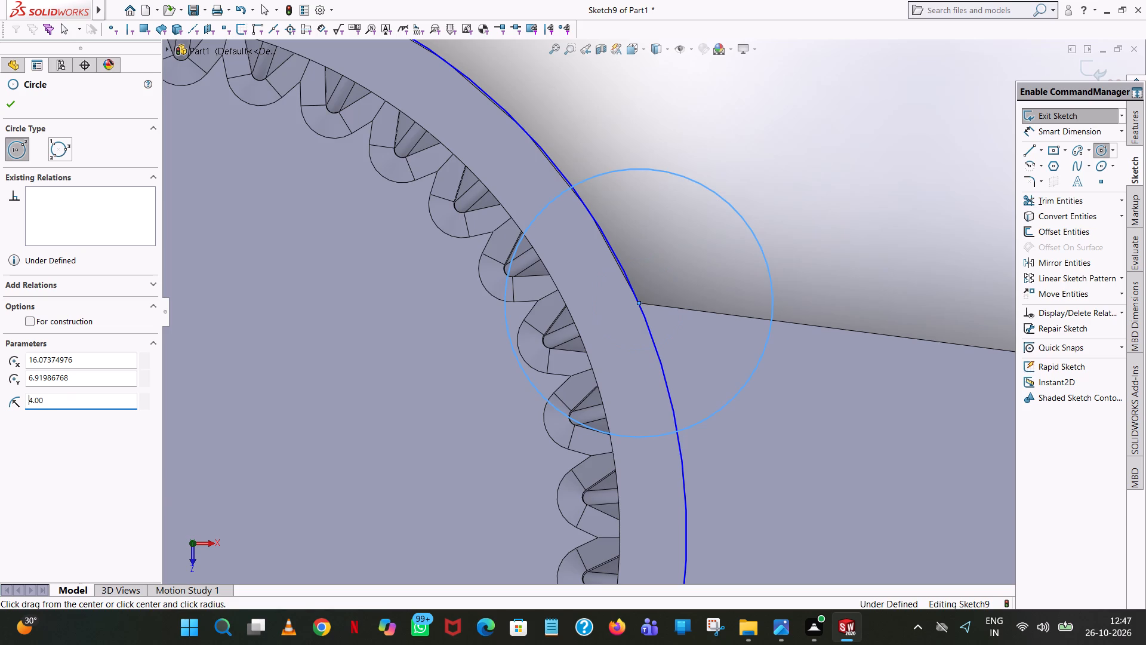
{"action": "scroll", "coordinate": [637, 349], "scroll_direction": "up", "scroll_amount": 2}
{"action": "middle_click_drag", "start_coordinate": [757, 350], "coordinate": [751, 346]}
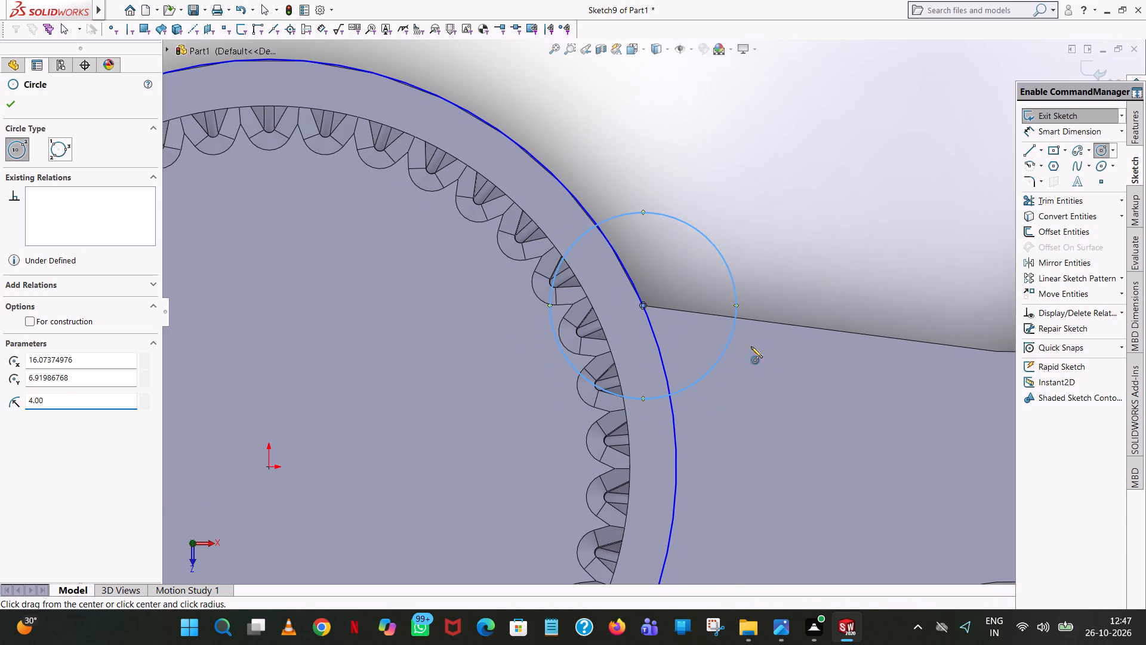
{"action": "middle_click_drag", "start_coordinate": [751, 346], "coordinate": [710, 185]}
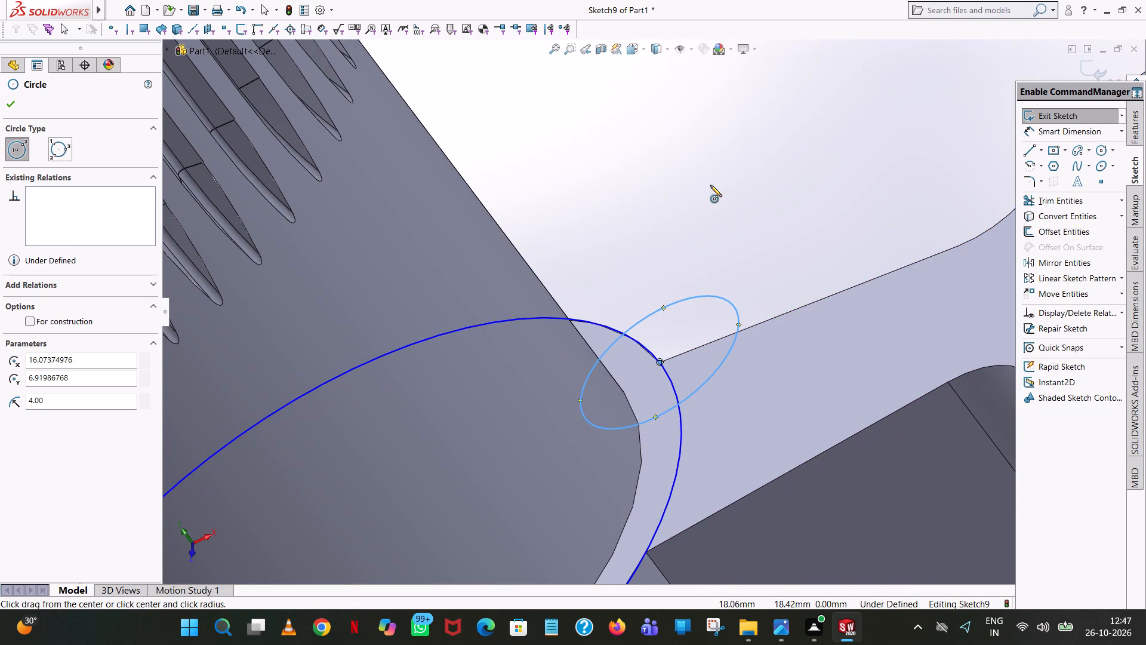
{"action": "scroll", "coordinate": [710, 185], "scroll_direction": "up", "scroll_amount": 6}
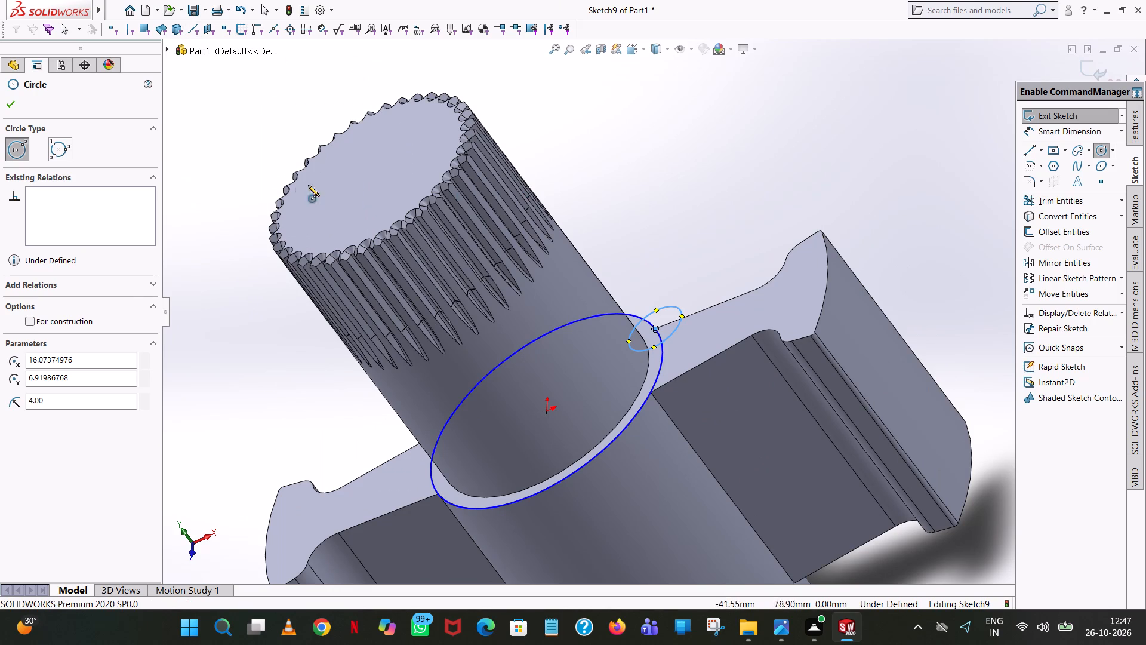
{"action": "left_click", "coordinate": [7, 101]}
Set the radius of the origin-centred circle to 29.5/2 mm (14.75 mm).
{"action": "scroll", "coordinate": [205, 135], "scroll_direction": "up", "scroll_amount": 1}
{"action": "middle_click_drag", "start_coordinate": [205, 135], "coordinate": [270, 357]}
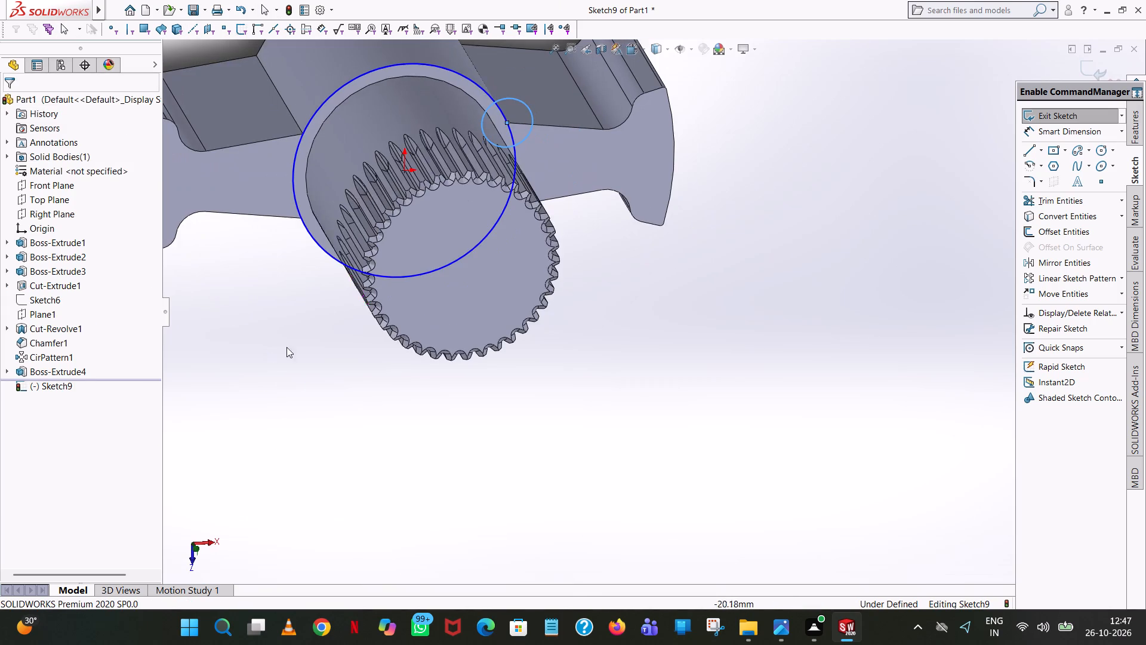
{"action": "left_click", "coordinate": [376, 70]}
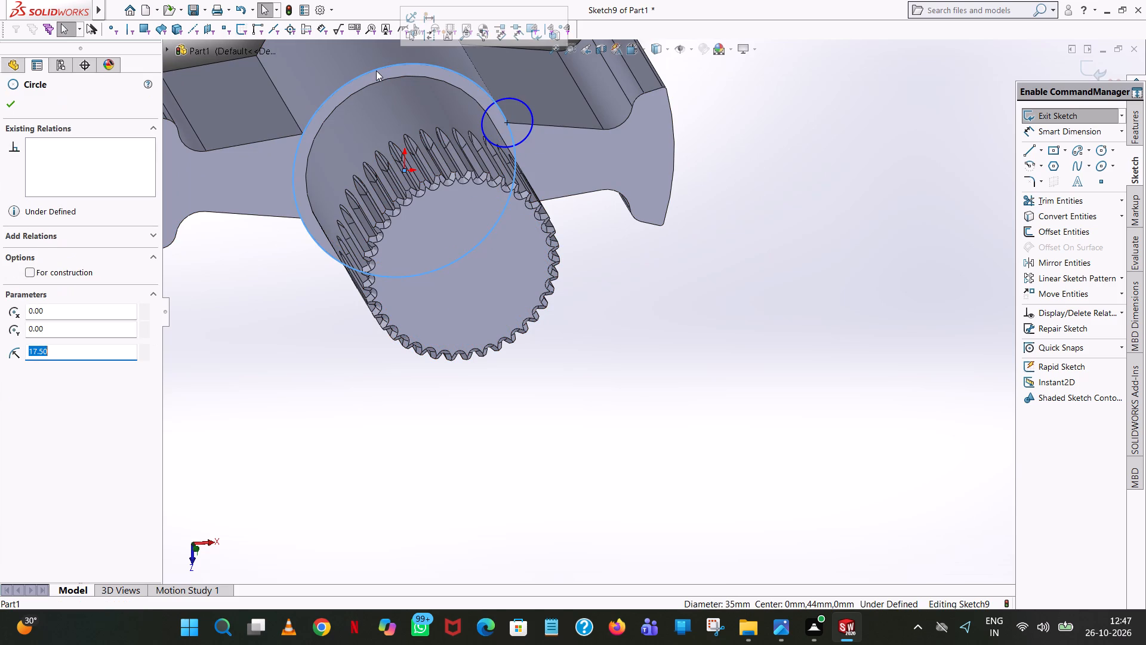
{"action": "type", "text": "29.5/2"}
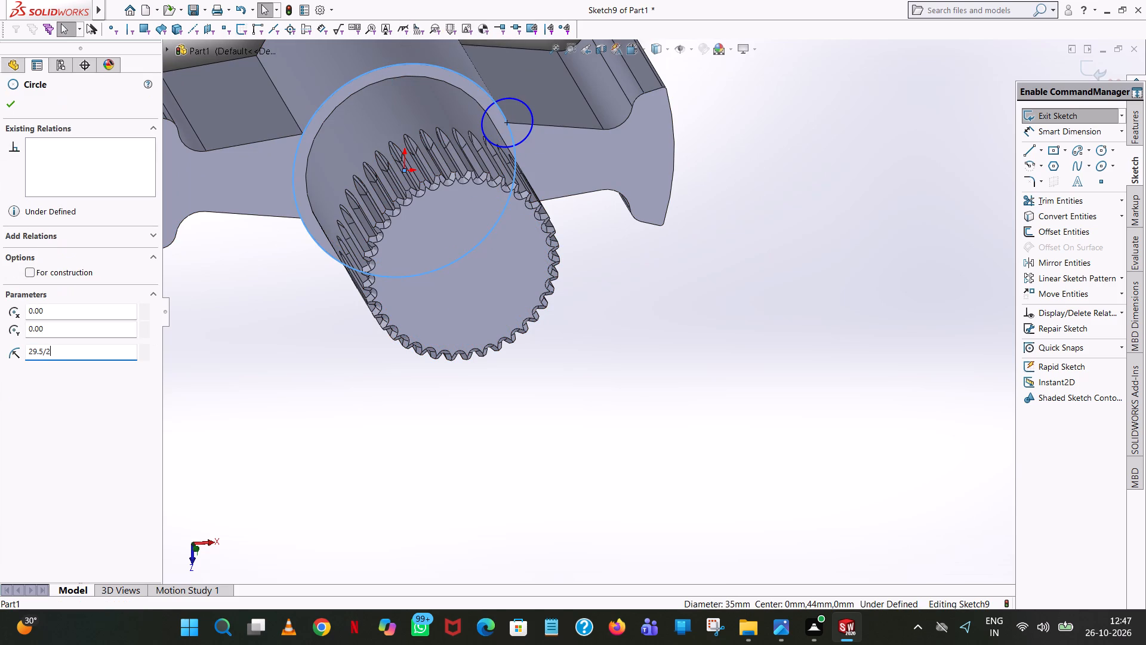
{"action": "key", "text": "Return"}
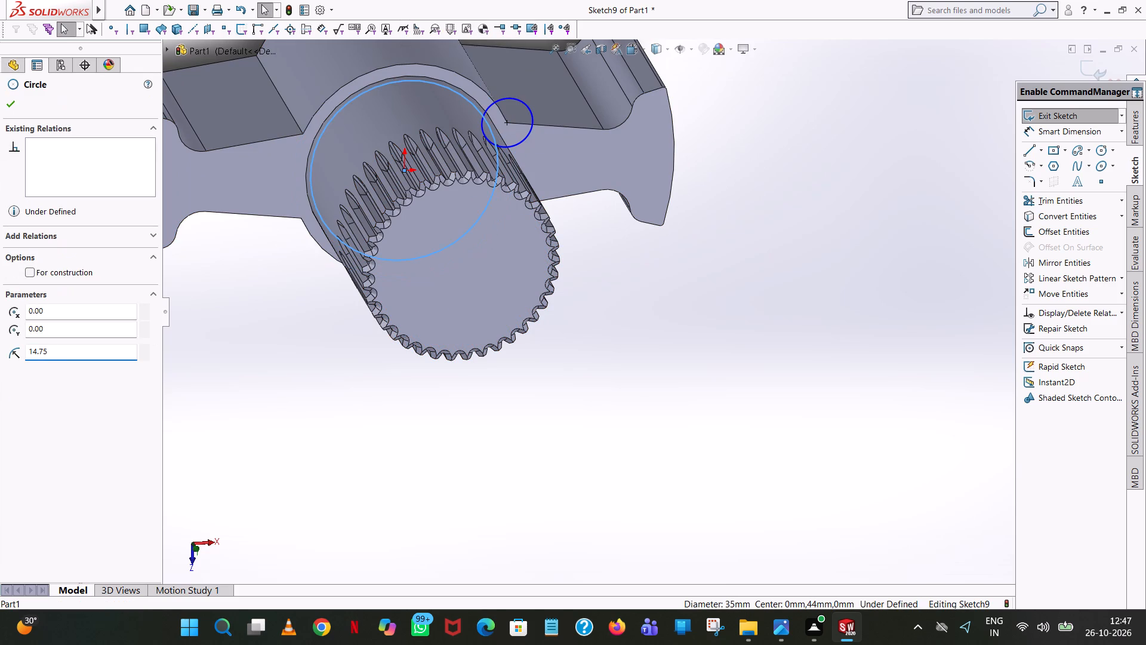
Sketch a 4 mm horizontal line from the 14.75 mm radius circle outward past the hub-spoke corner, inside the small circle.
{"action": "middle_click_drag", "start_coordinate": [563, 278], "coordinate": [548, 201]}
{"action": "scroll", "coordinate": [550, 205], "scroll_direction": "up", "scroll_amount": 1}
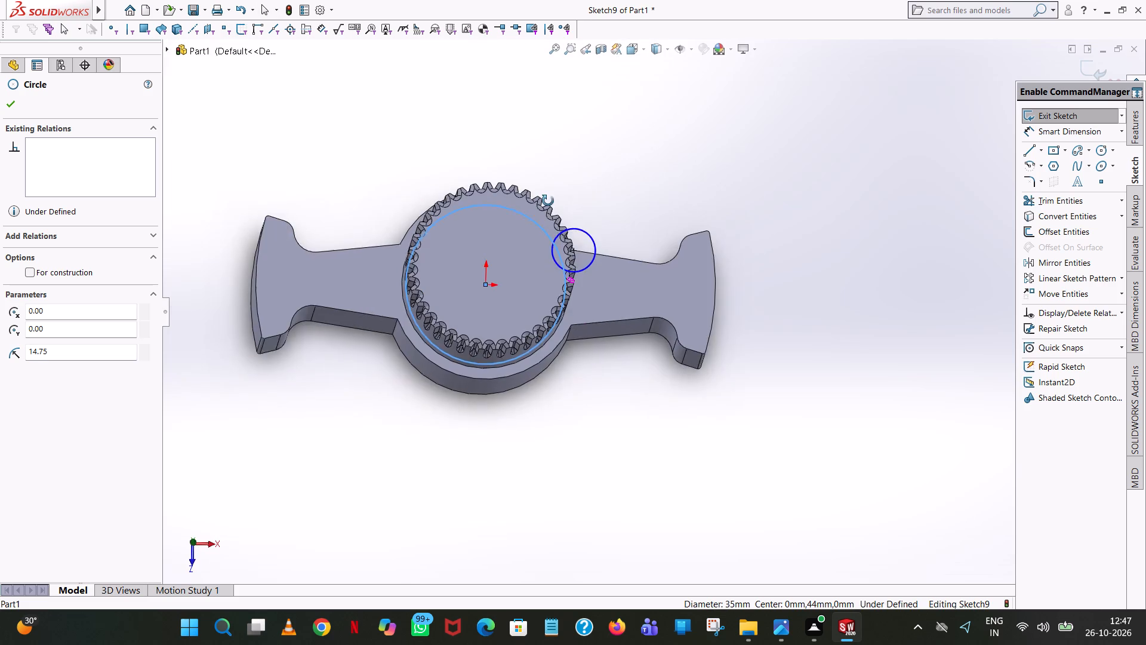
{"action": "middle_click_drag", "start_coordinate": [548, 201], "coordinate": [524, 235]}
{"action": "scroll", "coordinate": [524, 235], "scroll_direction": "down", "scroll_amount": 1}
{"action": "left_click", "coordinate": [642, 46]}
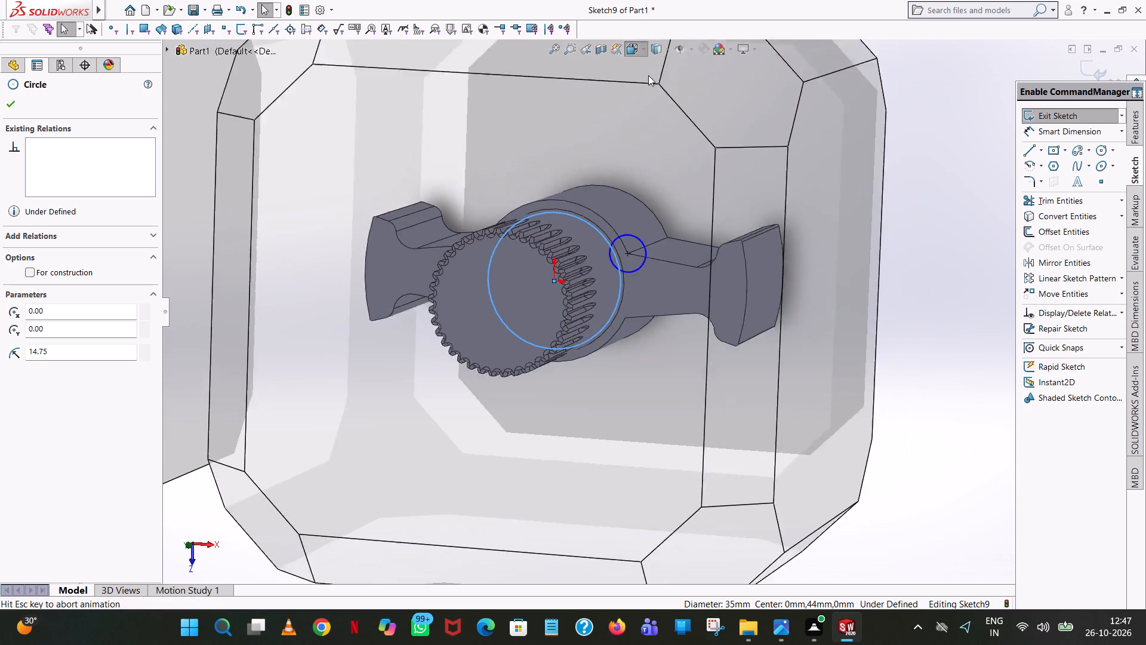
{"action": "left_click", "coordinate": [705, 111]}
{"action": "scroll", "coordinate": [775, 287], "scroll_direction": "down", "scroll_amount": 2}
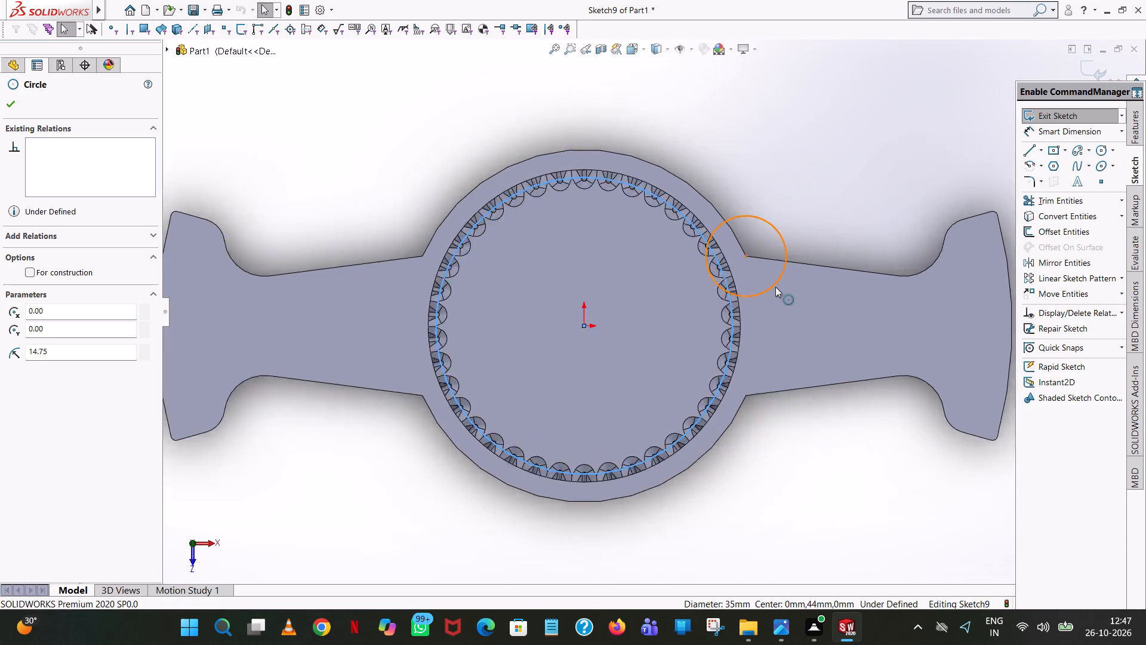
{"action": "scroll", "coordinate": [775, 287], "scroll_direction": "down", "scroll_amount": 5}
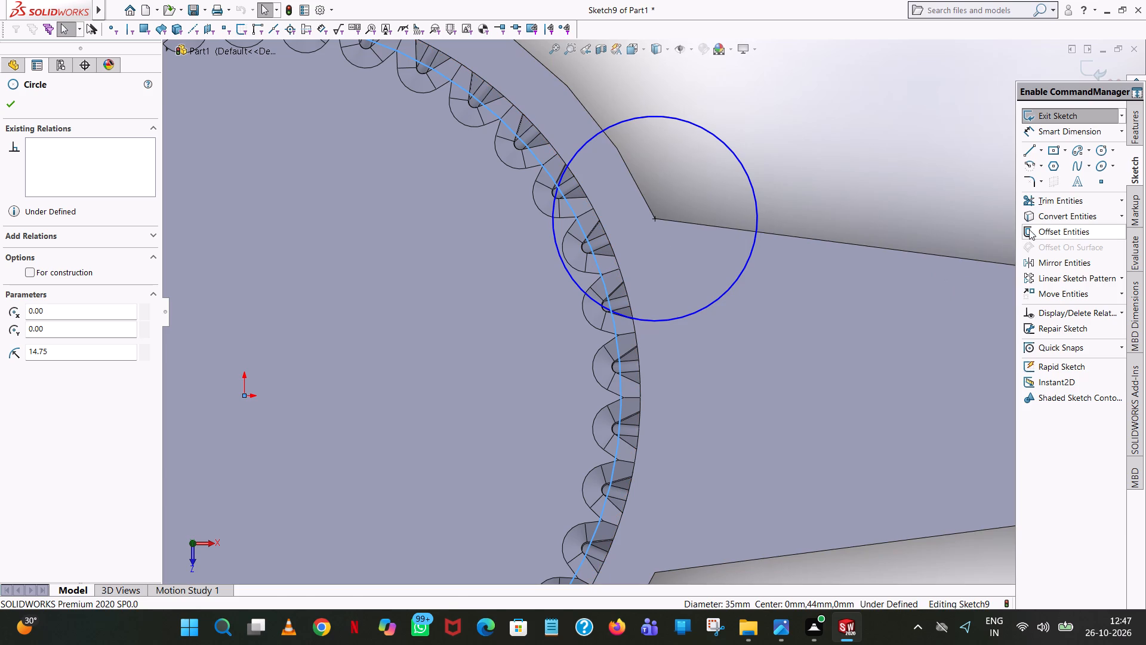
{"action": "scroll", "coordinate": [875, 293], "scroll_direction": "up", "scroll_amount": 6}
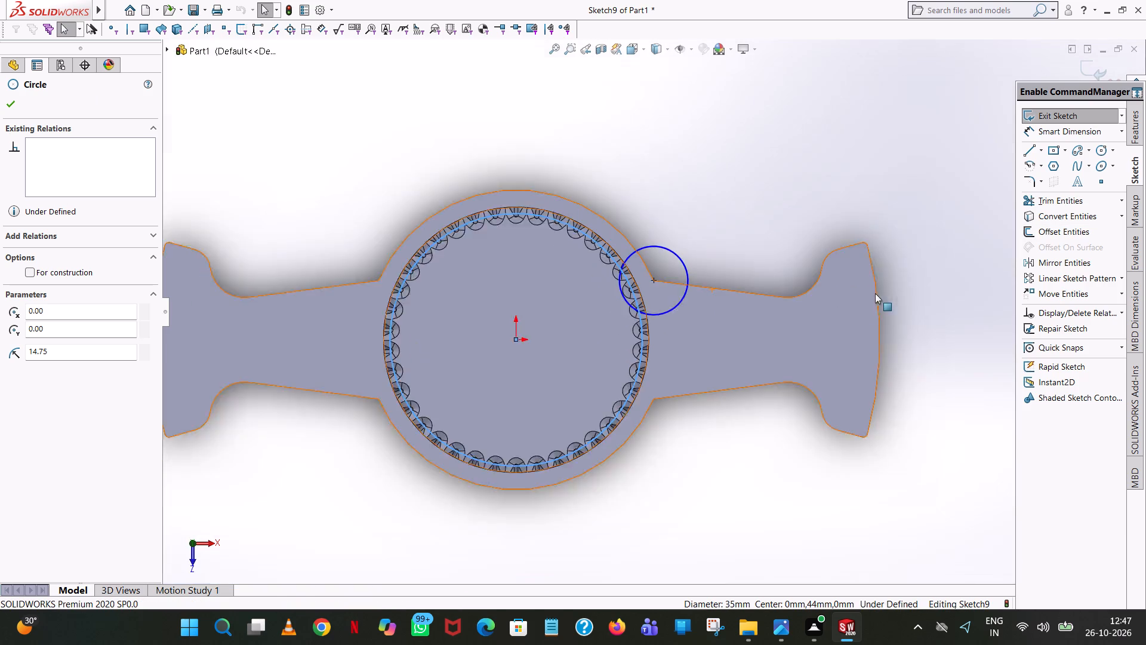
{"action": "scroll", "coordinate": [875, 293], "scroll_direction": "up", "scroll_amount": 1}
{"action": "left_click", "coordinate": [1033, 151]}
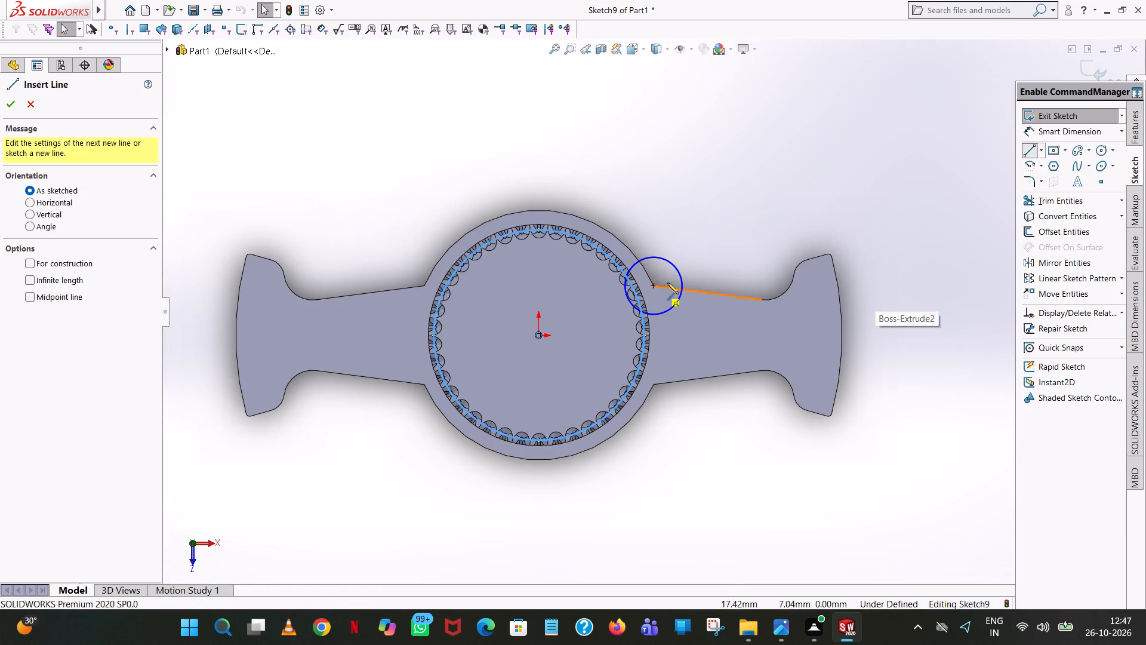
{"action": "scroll", "coordinate": [667, 282], "scroll_direction": "down", "scroll_amount": 6}
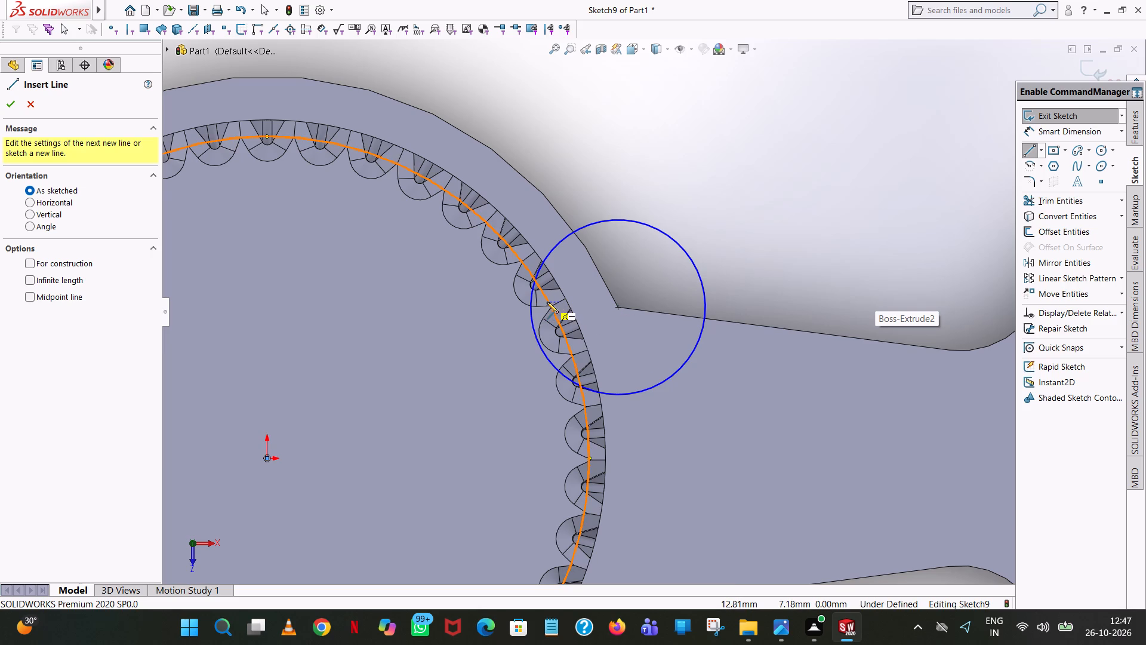
{"action": "scroll", "coordinate": [551, 307], "scroll_direction": "down", "scroll_amount": 9}
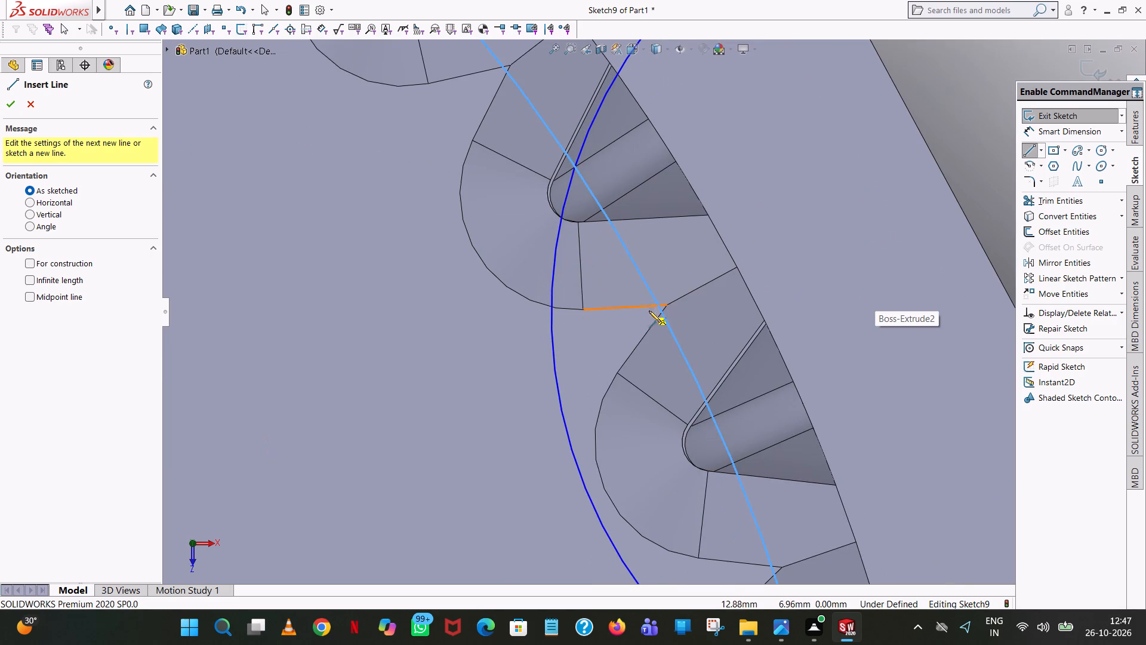
{"action": "left_click", "coordinate": [660, 310]}
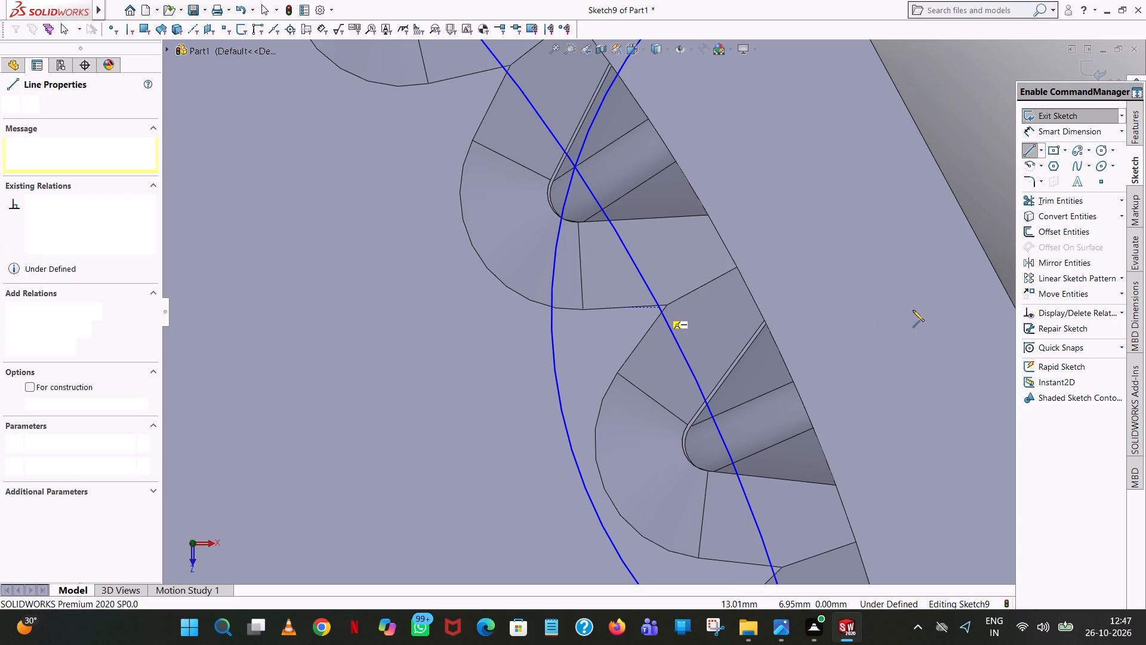
{"action": "scroll", "coordinate": [905, 308], "scroll_direction": "up", "scroll_amount": 5}
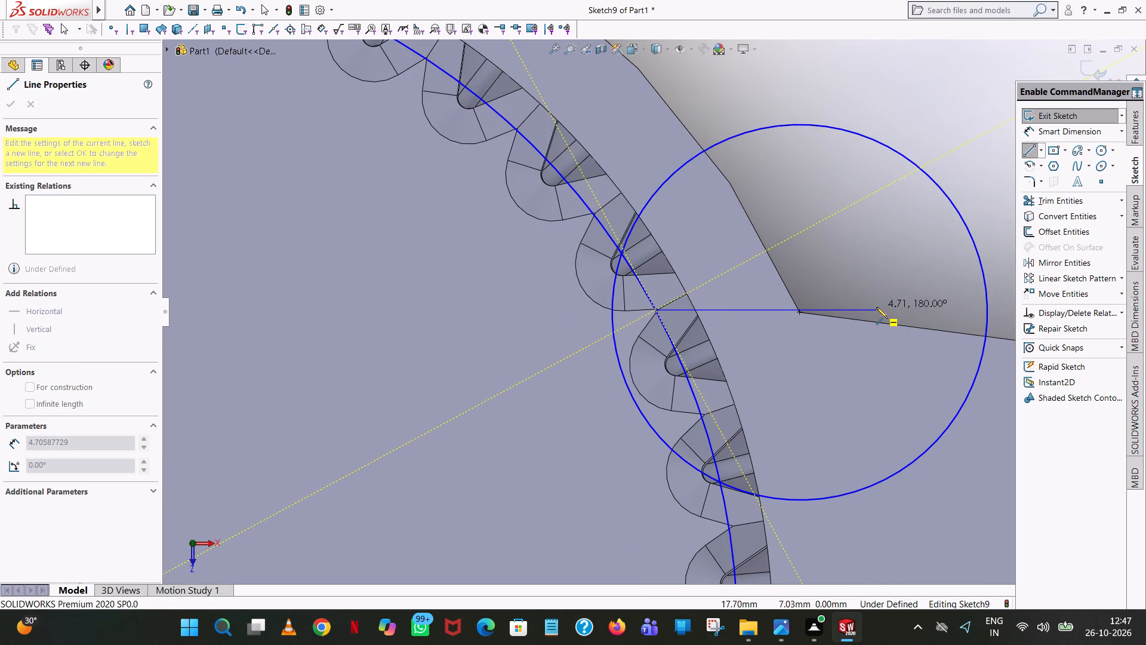
{"action": "left_click", "coordinate": [876, 307]}
{"action": "key", "text": "4"}
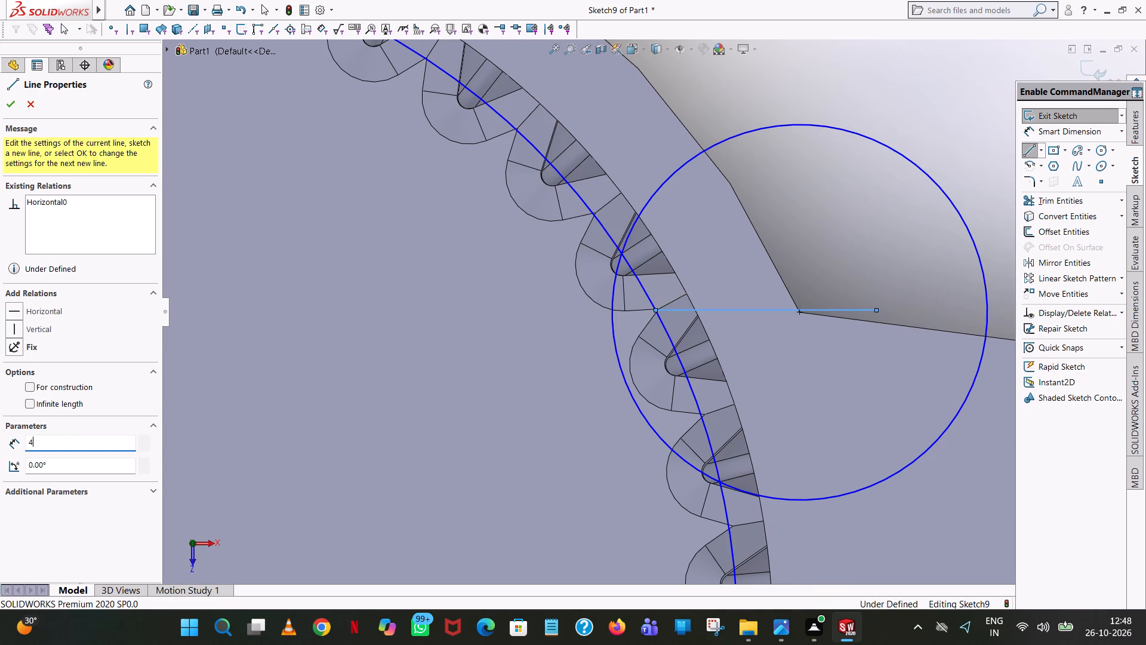
{"action": "key", "text": "Return"}
{"action": "right_click", "coordinate": [876, 307]}
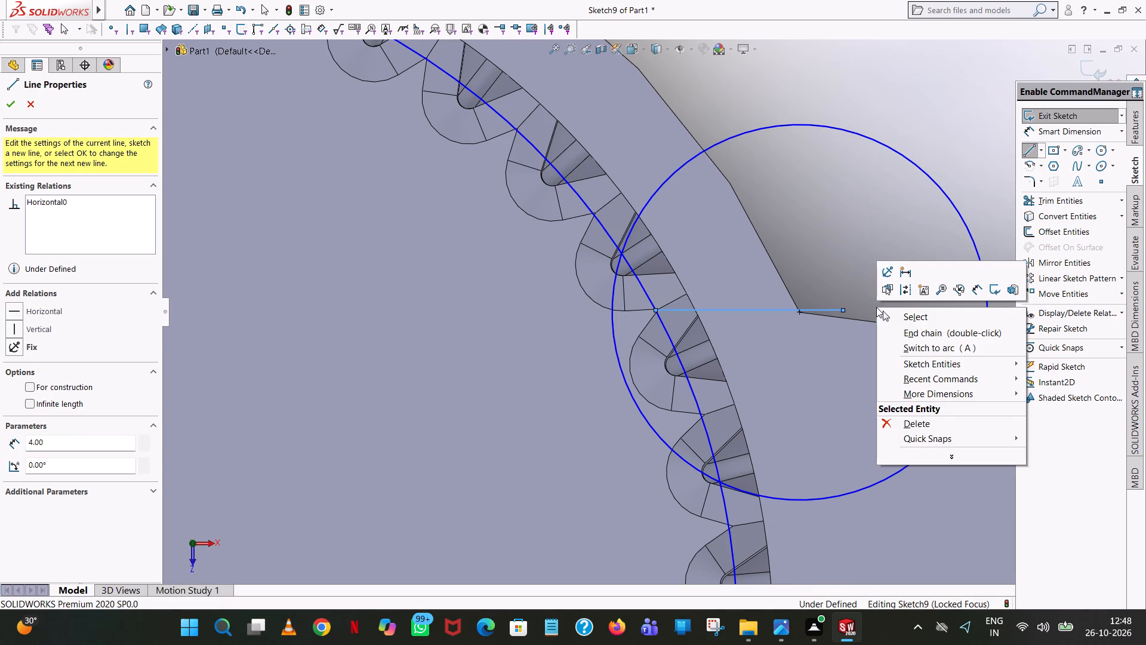
{"action": "left_click", "coordinate": [930, 313]}
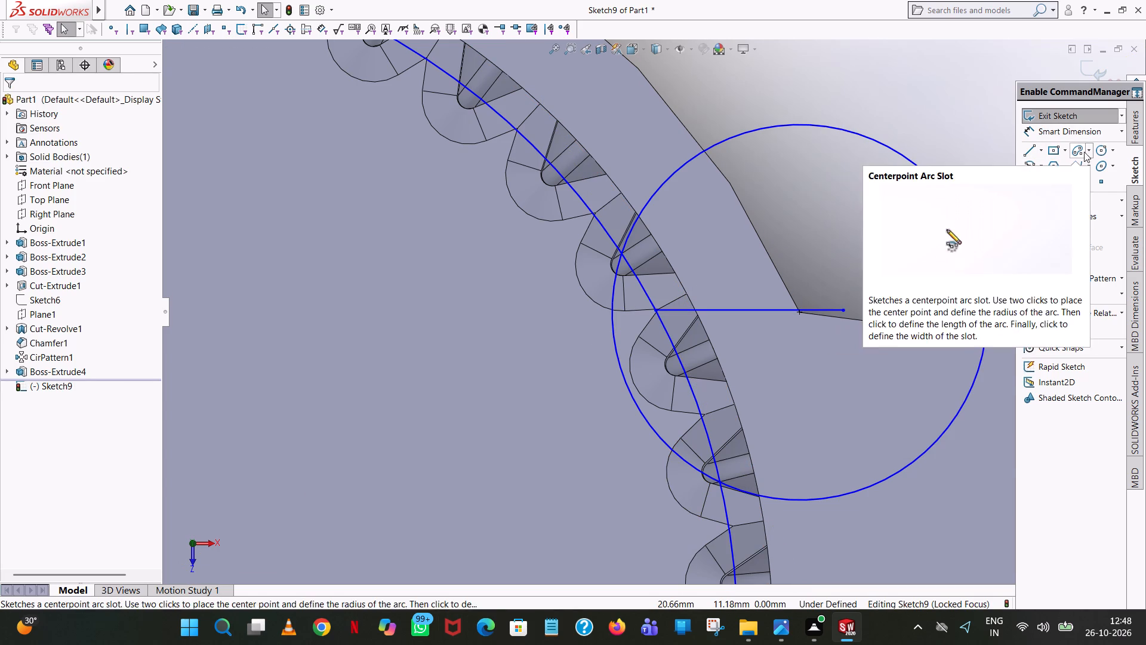
Trim away the whole 4 mm radius circle centred on the hub-spoke corner.
{"action": "left_click", "coordinate": [1074, 197]}
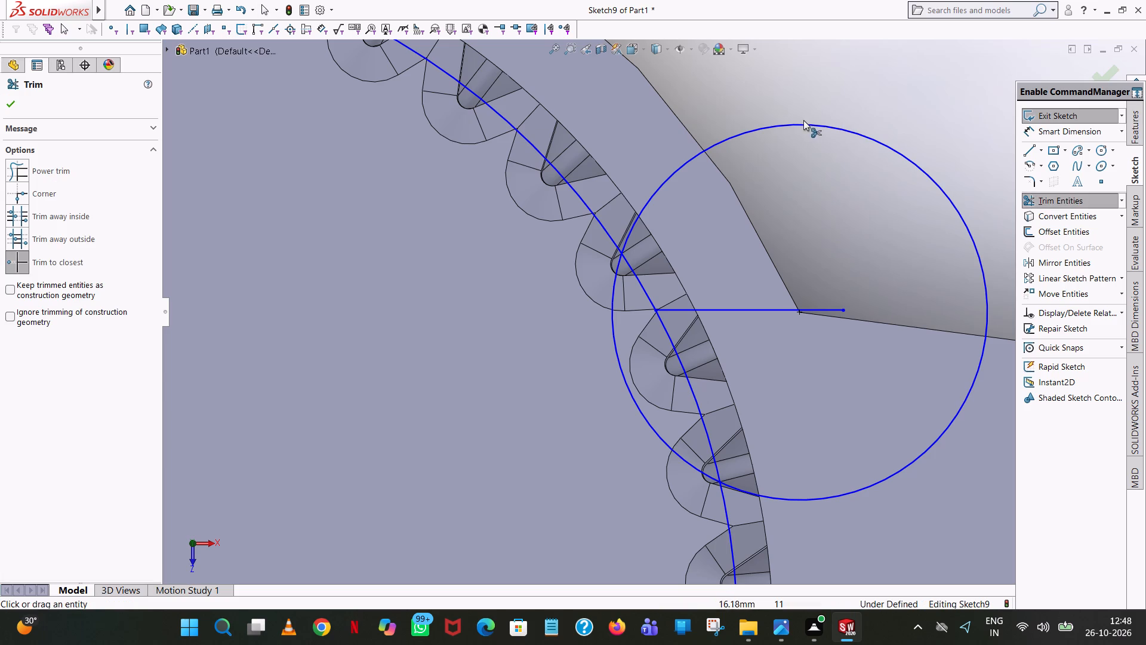
{"action": "left_click", "coordinate": [803, 121]}
{"action": "left_click", "coordinate": [797, 126]}
{"action": "left_click", "coordinate": [617, 330]}
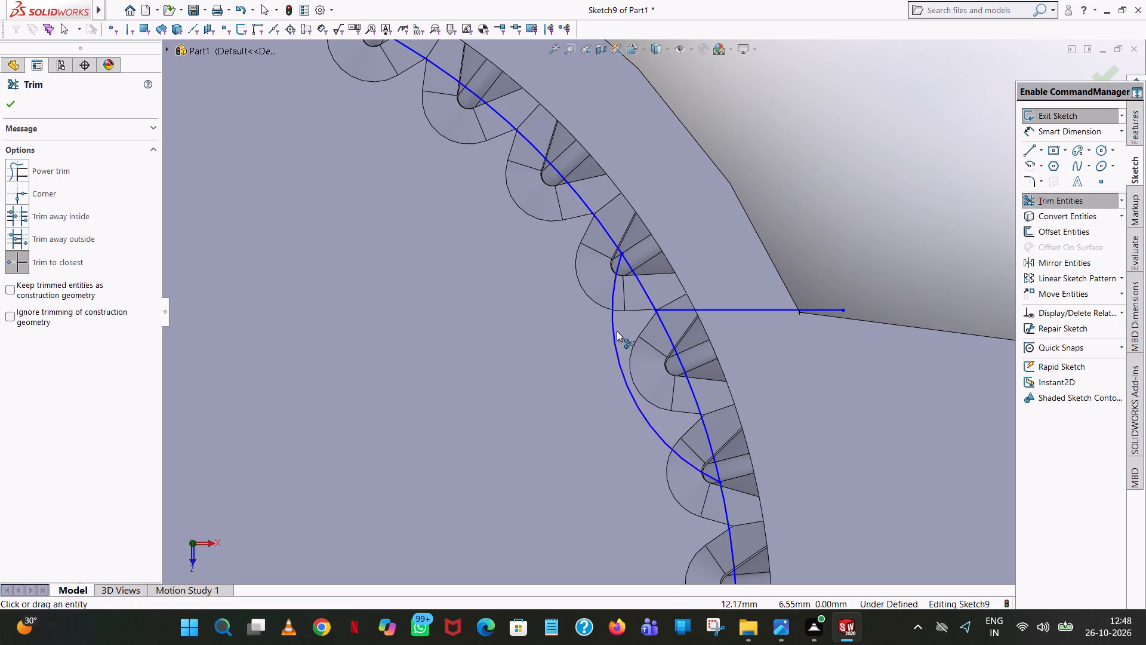
{"action": "left_click", "coordinate": [613, 333]}
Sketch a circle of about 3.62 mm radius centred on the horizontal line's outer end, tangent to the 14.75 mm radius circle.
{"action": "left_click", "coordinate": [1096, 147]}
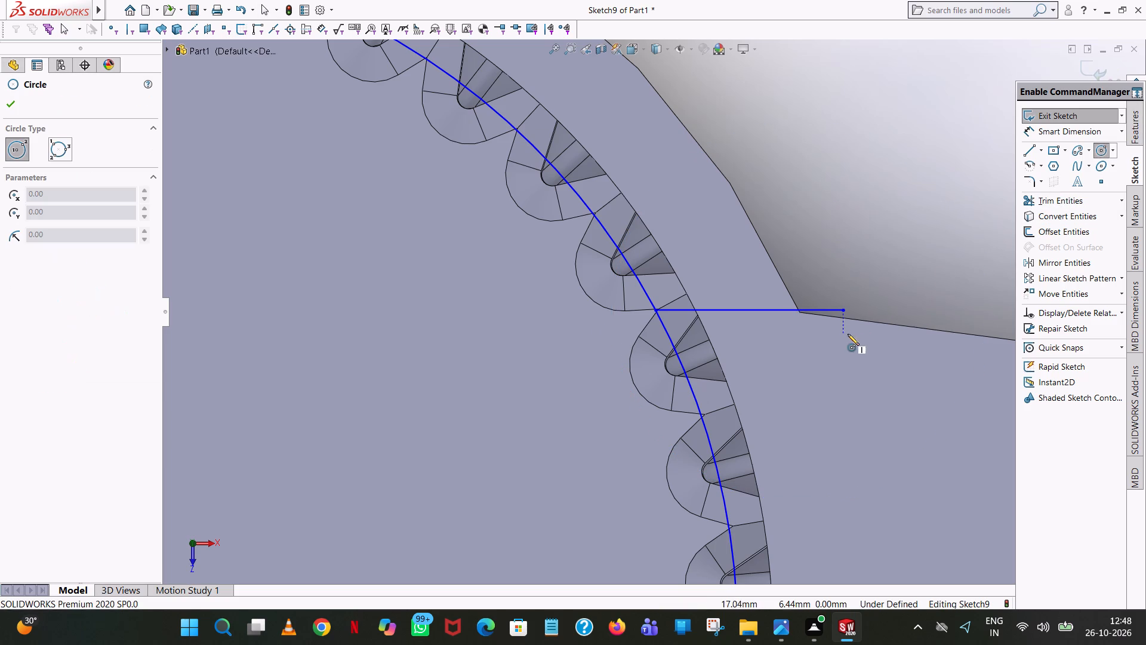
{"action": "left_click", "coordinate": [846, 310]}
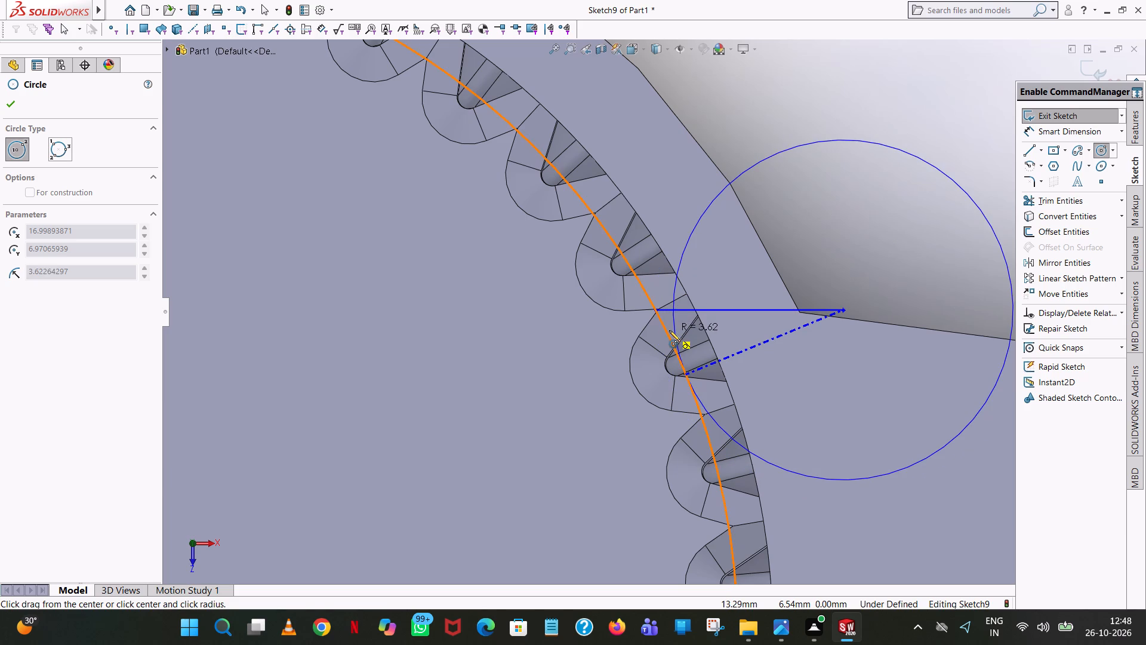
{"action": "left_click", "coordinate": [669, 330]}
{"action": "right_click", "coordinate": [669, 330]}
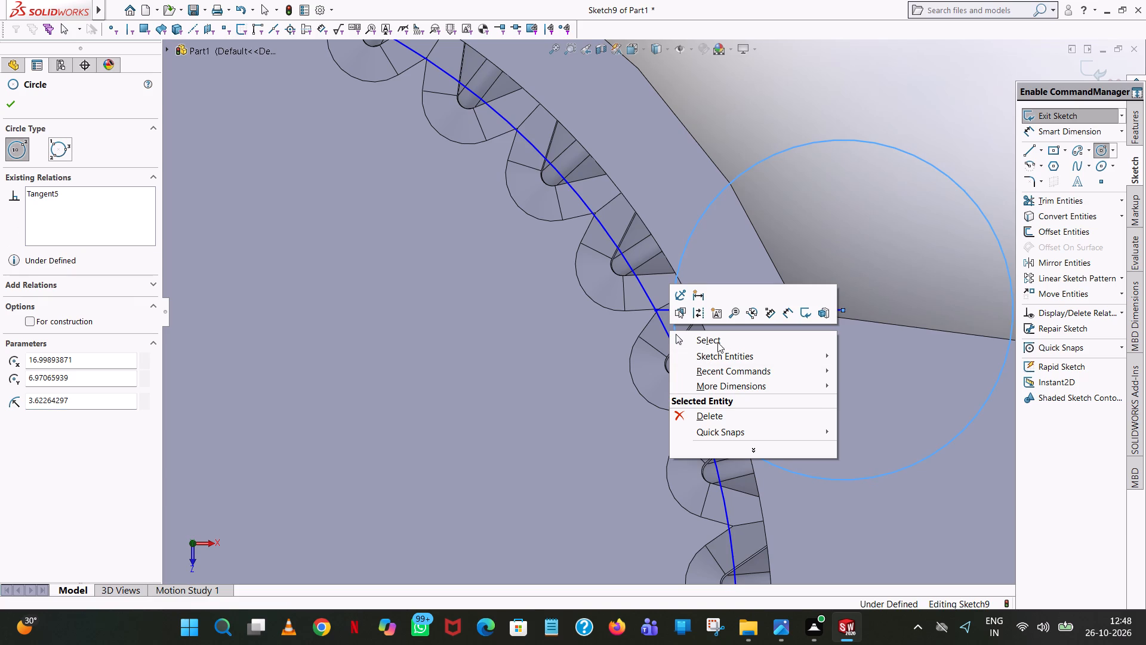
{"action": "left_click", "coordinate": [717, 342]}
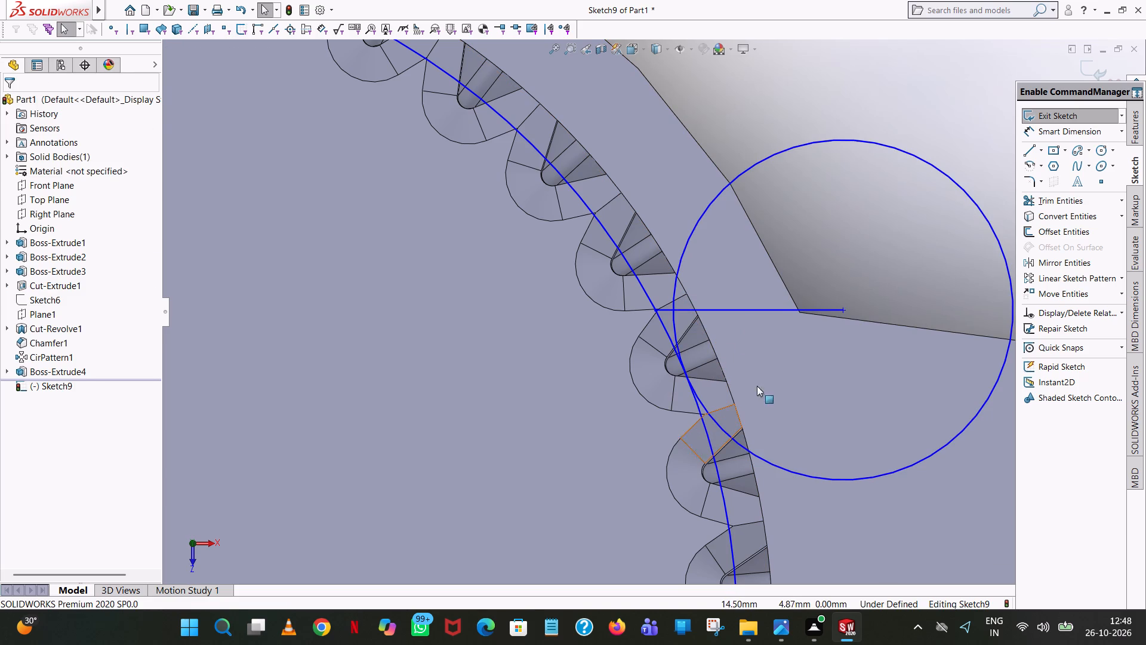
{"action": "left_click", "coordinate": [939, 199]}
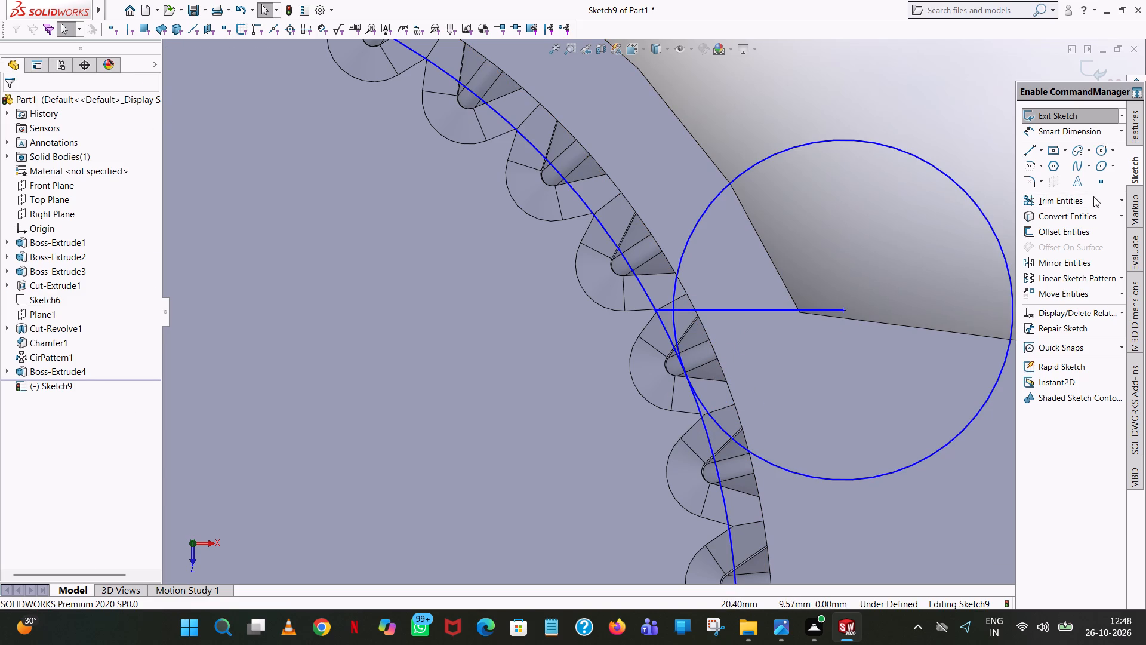
Trim away the tangent circle and the horizontal line, keeping only the origin-centred 14.75 mm radius circle.
{"action": "left_click", "coordinate": [1089, 201]}
{"action": "left_click", "coordinate": [748, 168]}
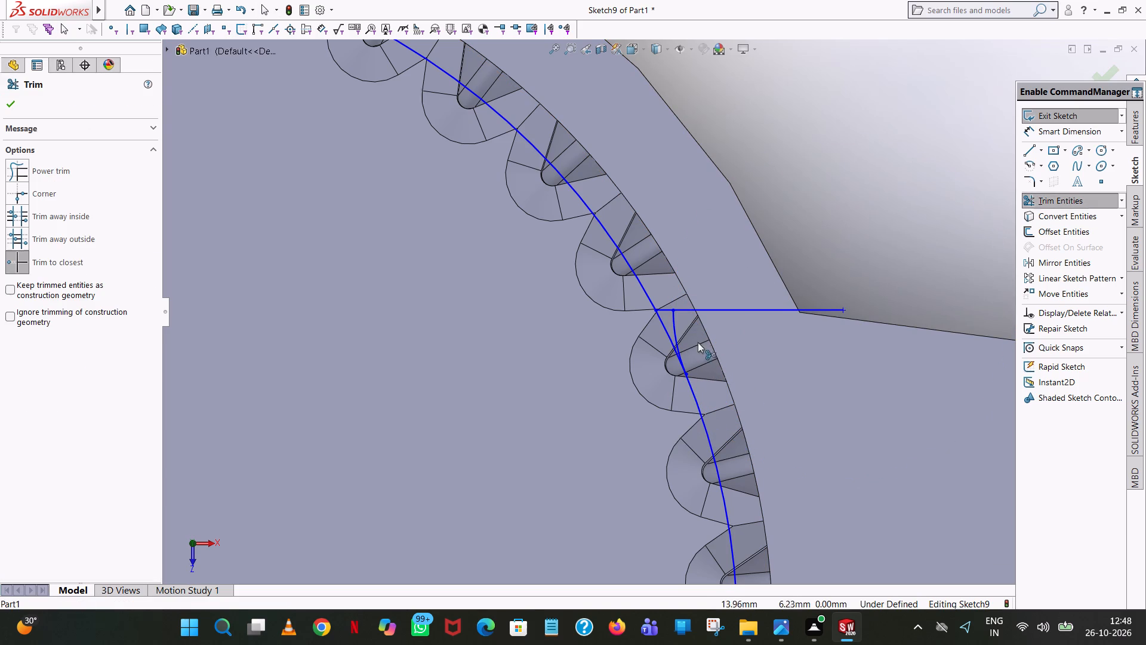
{"action": "left_click", "coordinate": [676, 322]}
{"action": "left_click", "coordinate": [689, 314]}
{"action": "left_click", "coordinate": [700, 313]}
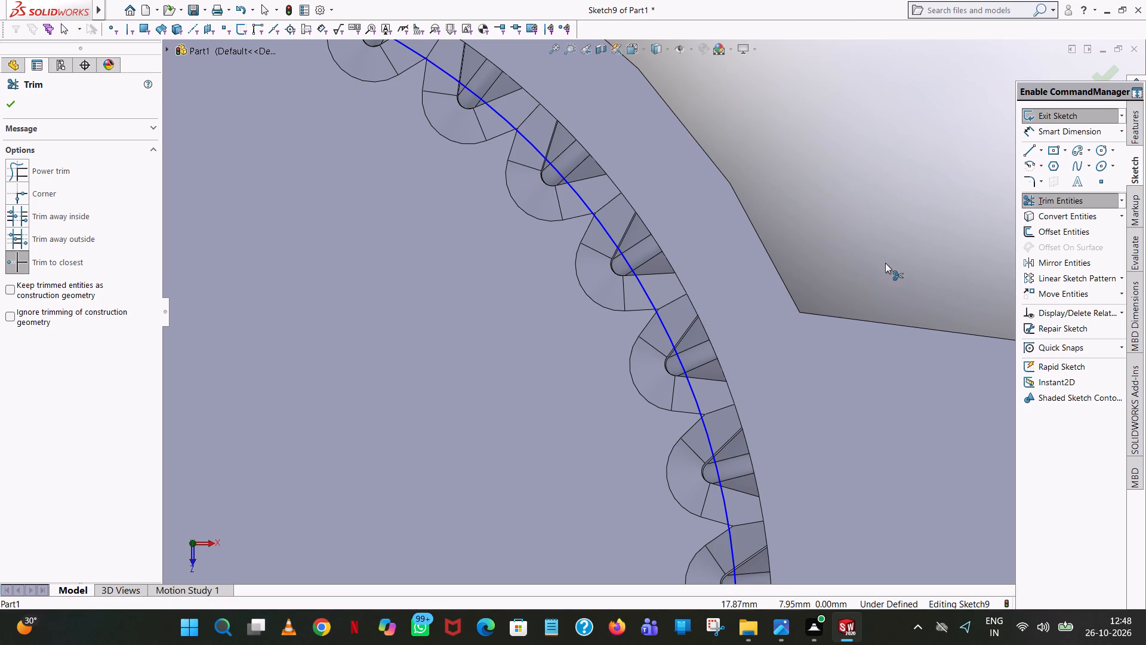
Sketch a circle centred on the corner where the +X spoke's upper tapered edge meets the hub.
{"action": "scroll", "coordinate": [893, 254], "scroll_direction": "up", "scroll_amount": 5}
{"action": "left_click", "coordinate": [1026, 150]}
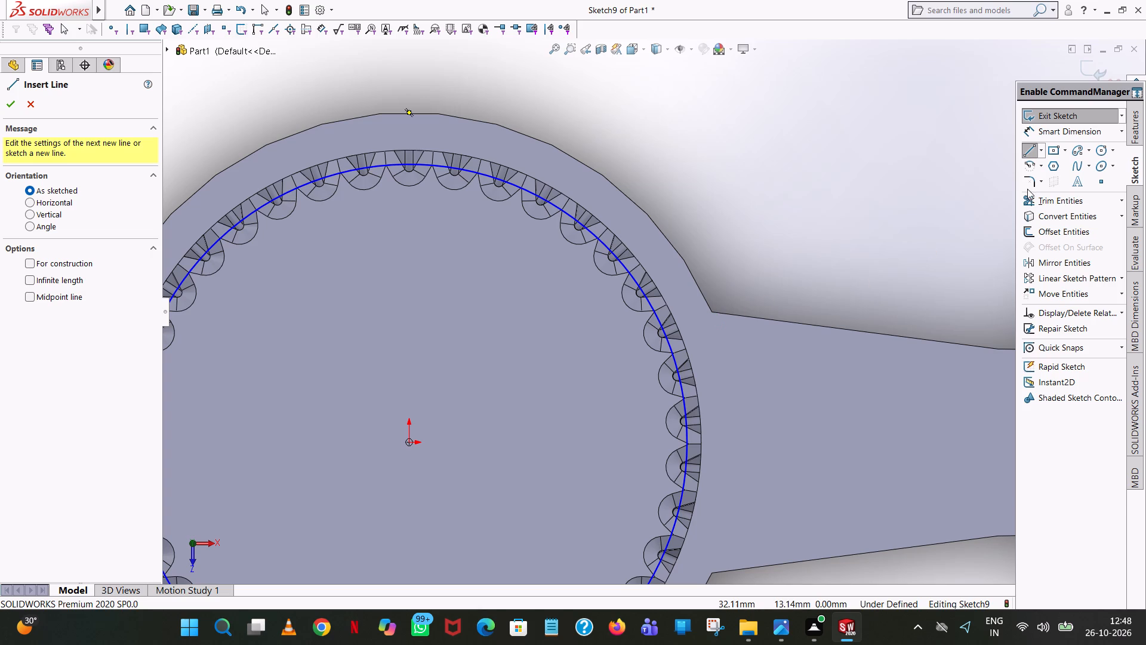
{"action": "left_click", "coordinate": [1105, 150]}
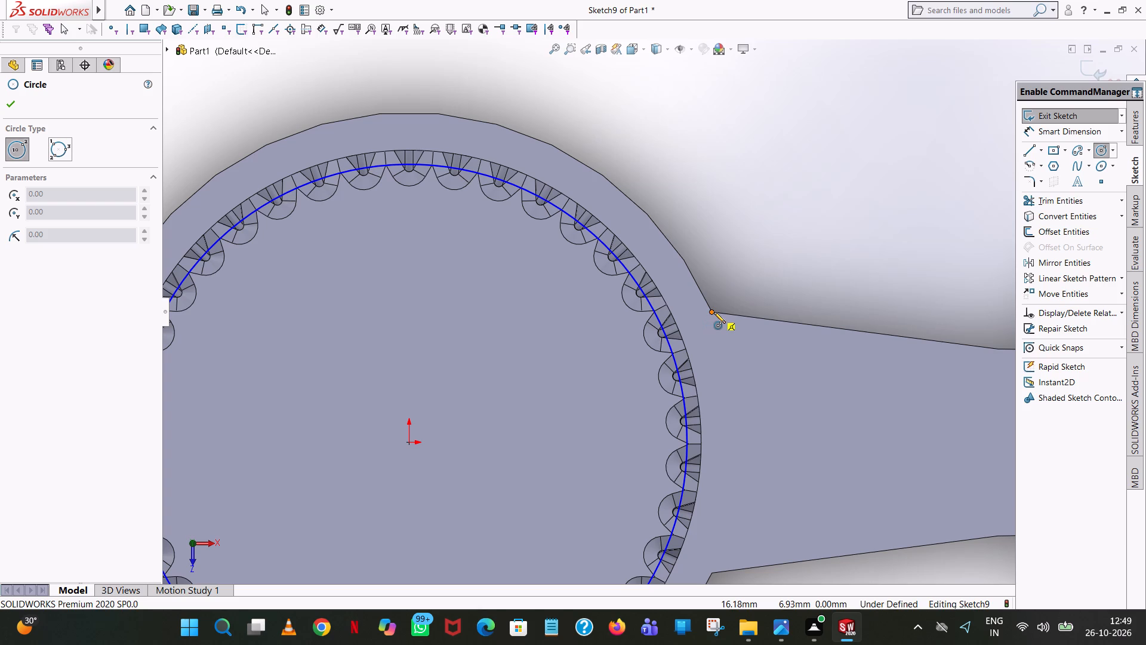
{"action": "left_click", "coordinate": [714, 312]}
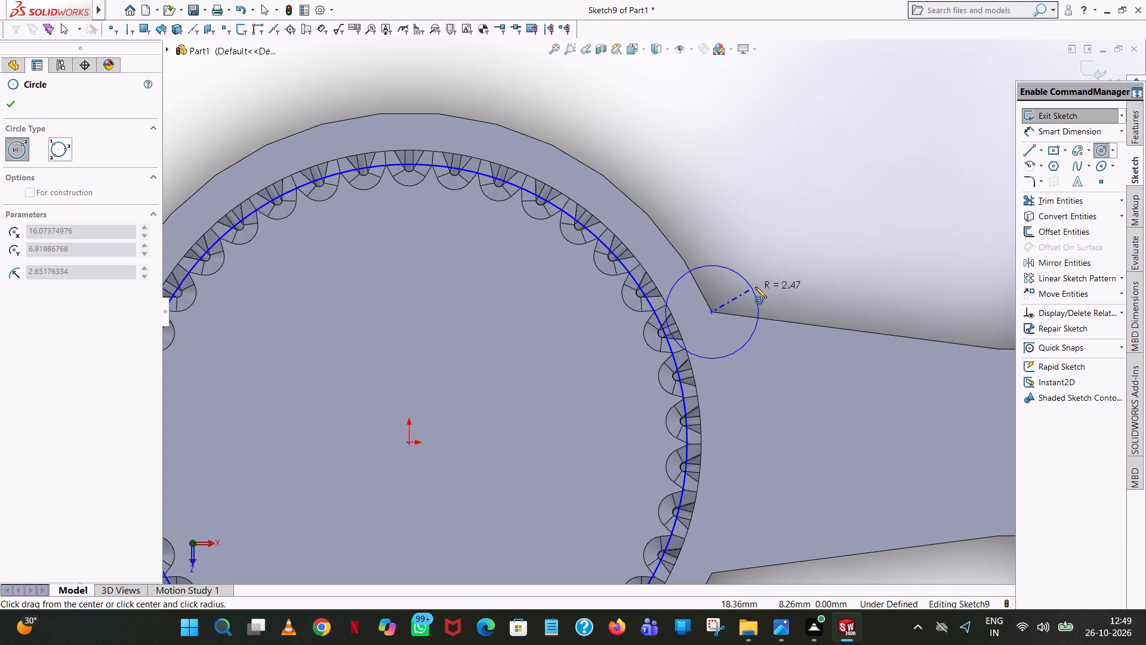
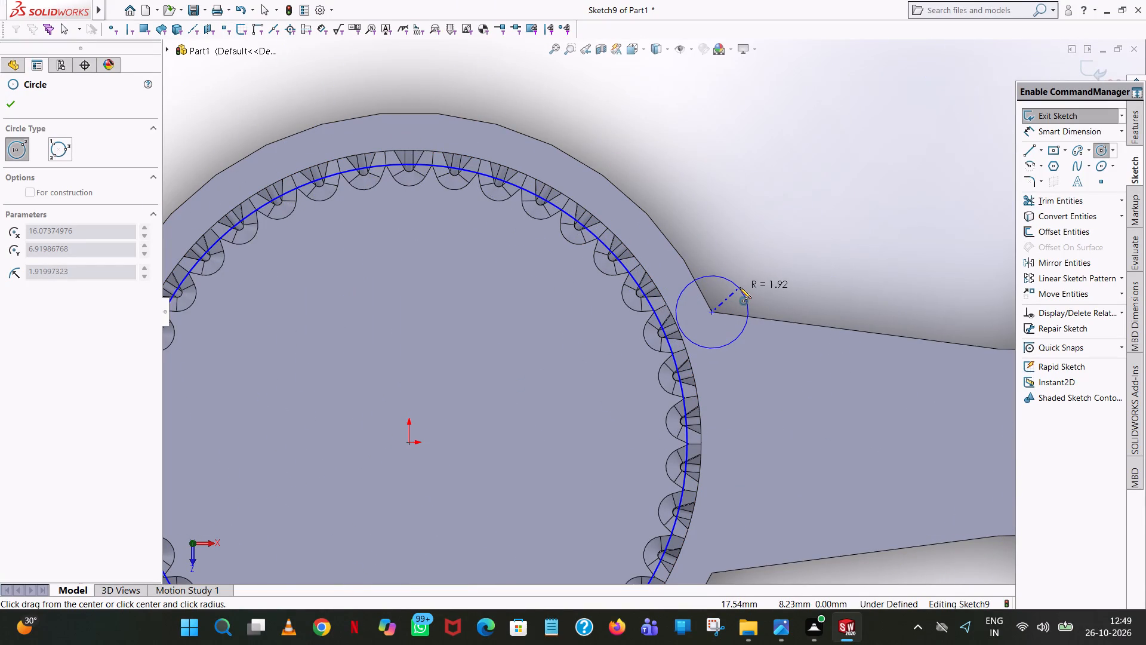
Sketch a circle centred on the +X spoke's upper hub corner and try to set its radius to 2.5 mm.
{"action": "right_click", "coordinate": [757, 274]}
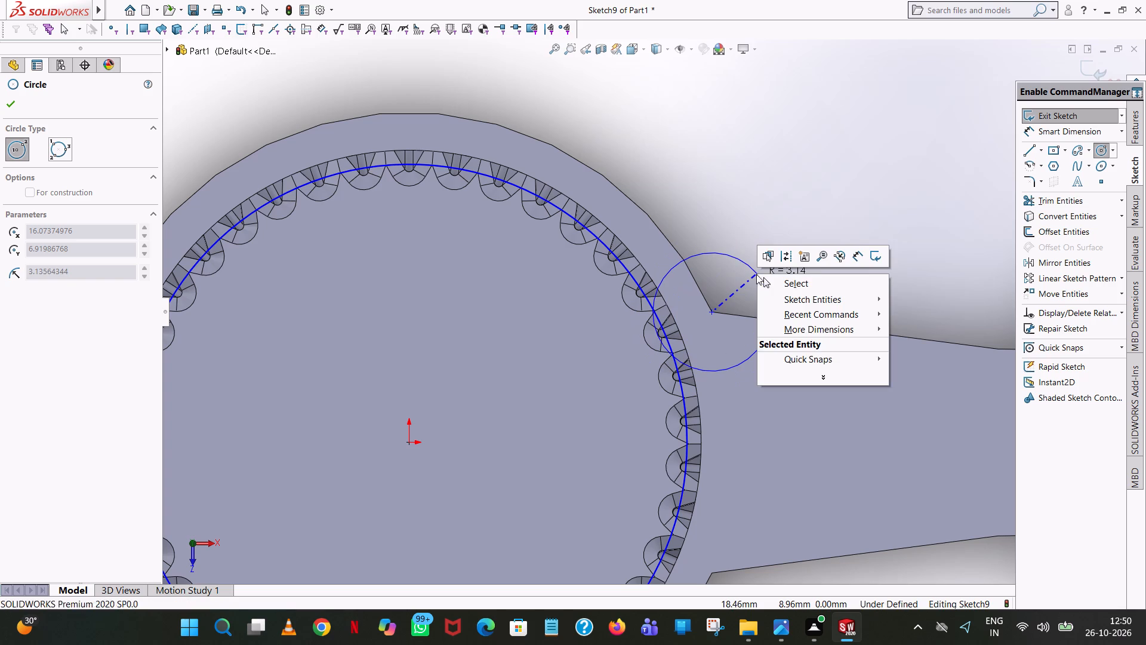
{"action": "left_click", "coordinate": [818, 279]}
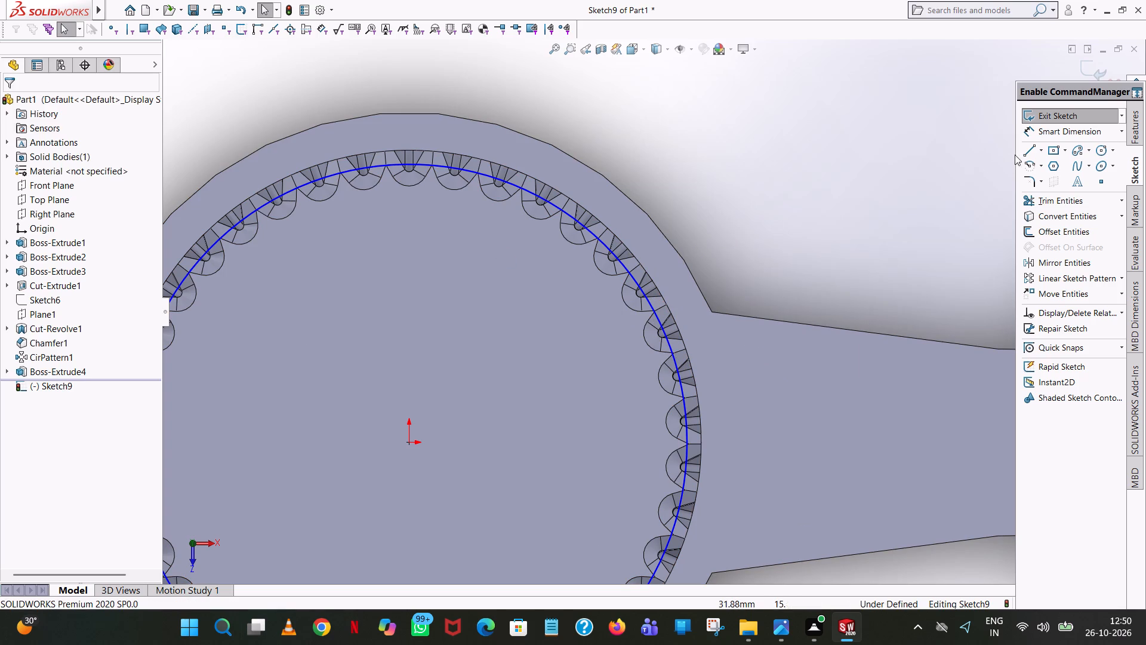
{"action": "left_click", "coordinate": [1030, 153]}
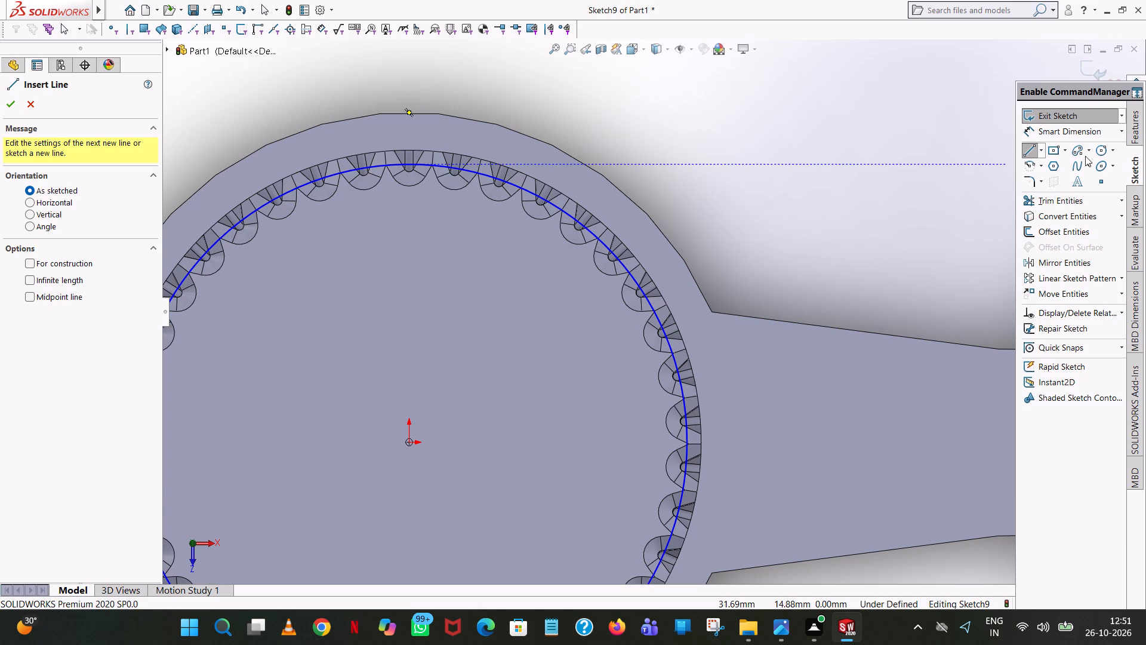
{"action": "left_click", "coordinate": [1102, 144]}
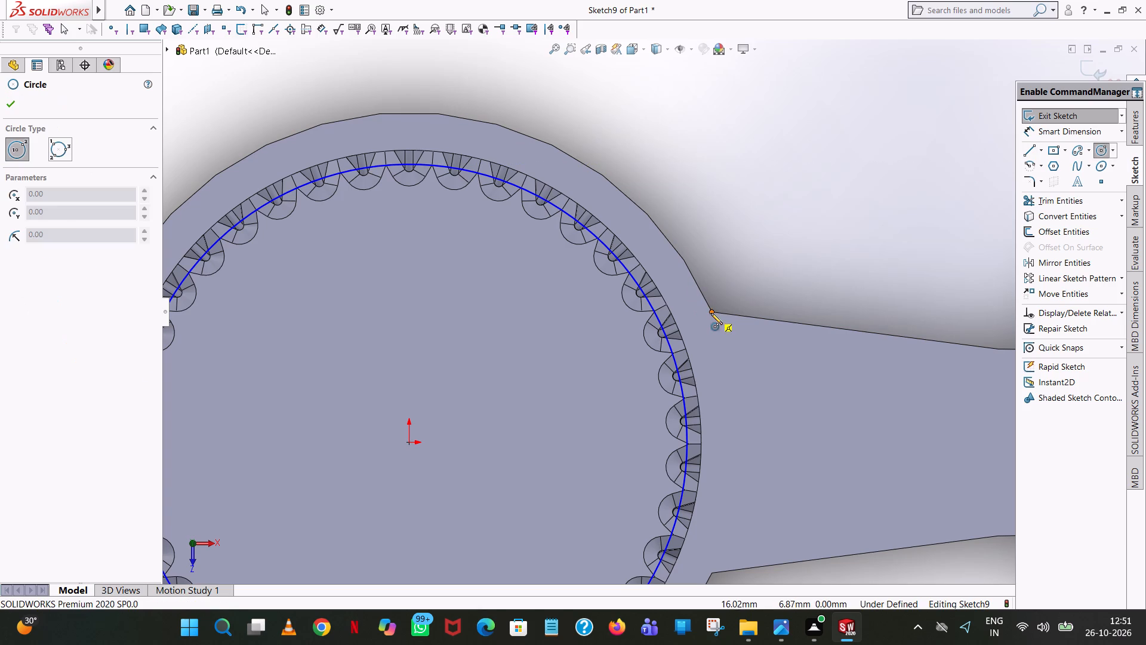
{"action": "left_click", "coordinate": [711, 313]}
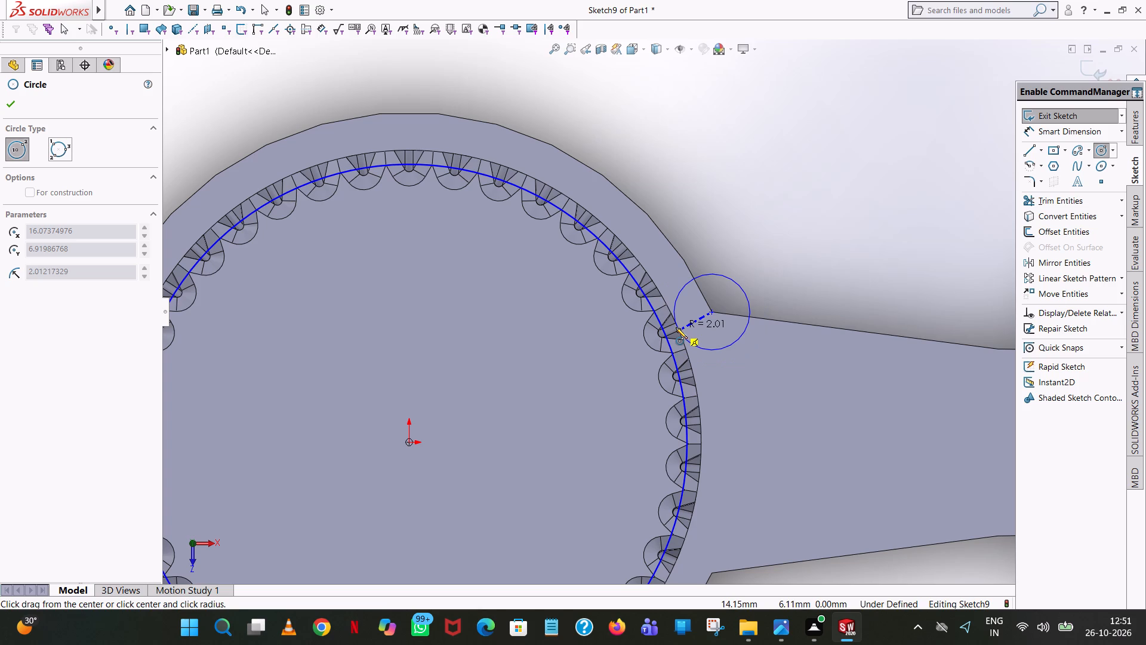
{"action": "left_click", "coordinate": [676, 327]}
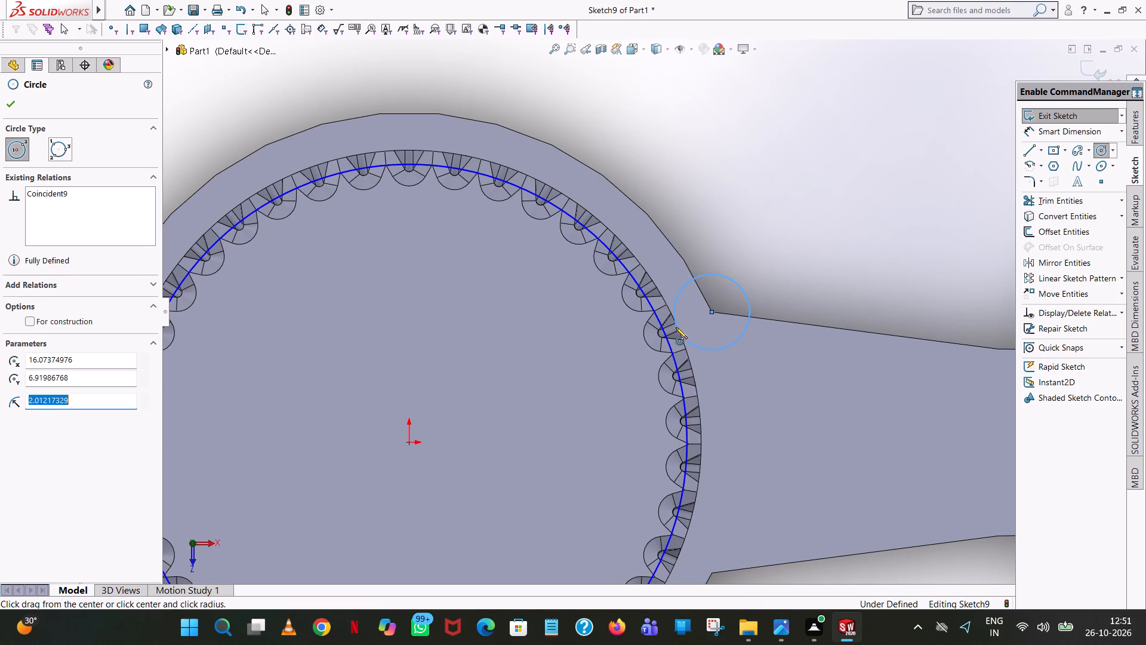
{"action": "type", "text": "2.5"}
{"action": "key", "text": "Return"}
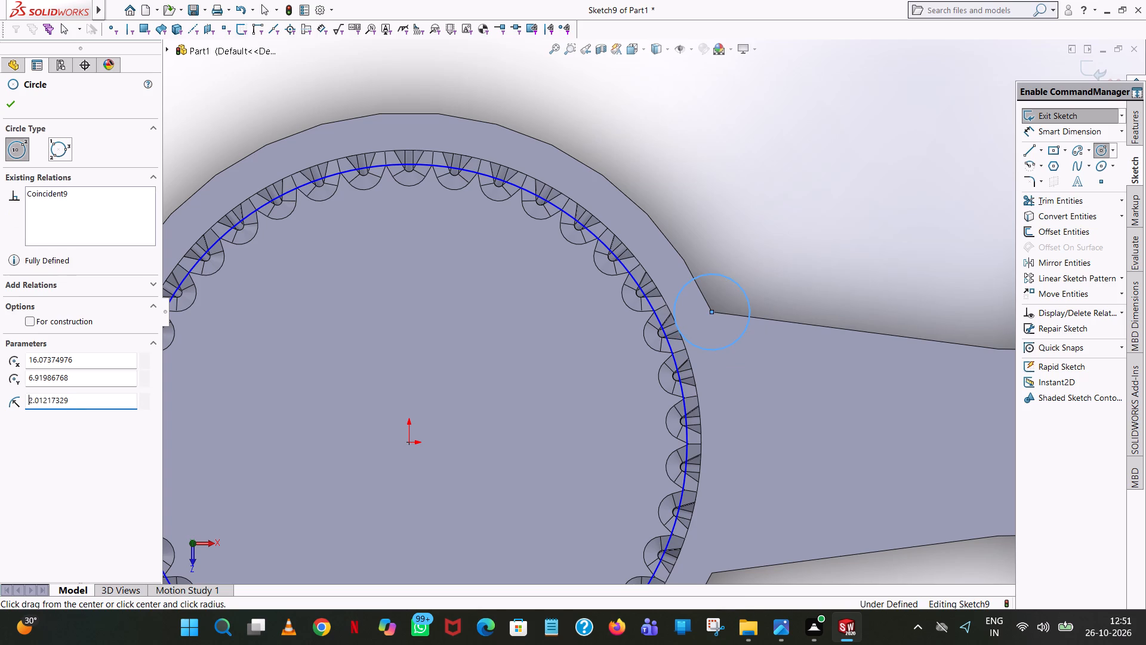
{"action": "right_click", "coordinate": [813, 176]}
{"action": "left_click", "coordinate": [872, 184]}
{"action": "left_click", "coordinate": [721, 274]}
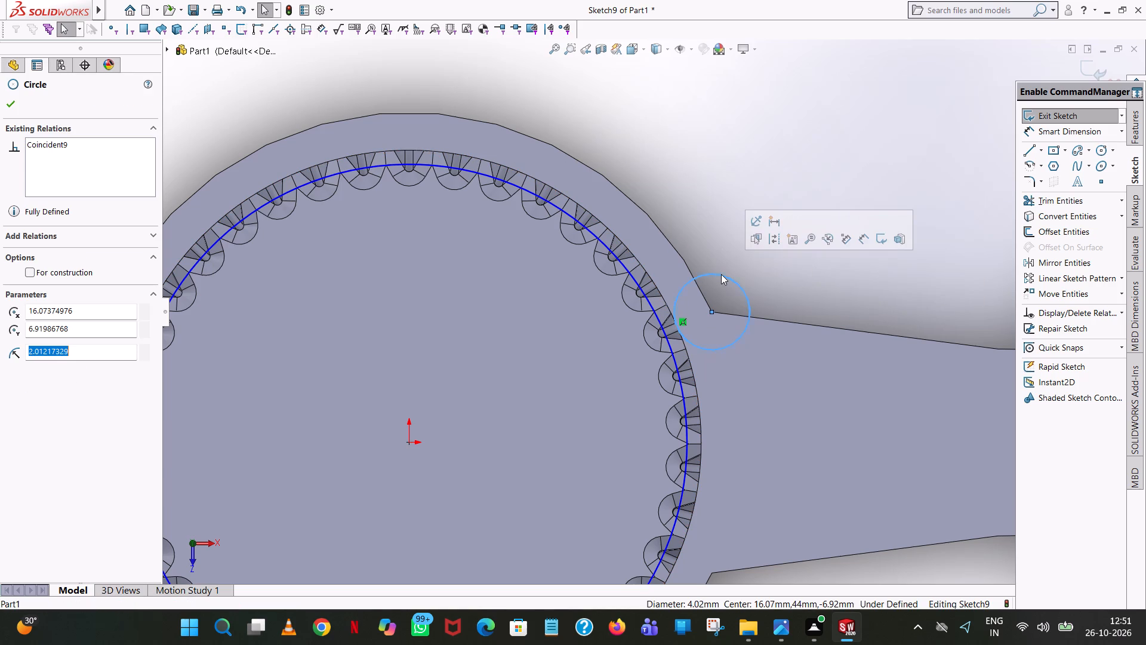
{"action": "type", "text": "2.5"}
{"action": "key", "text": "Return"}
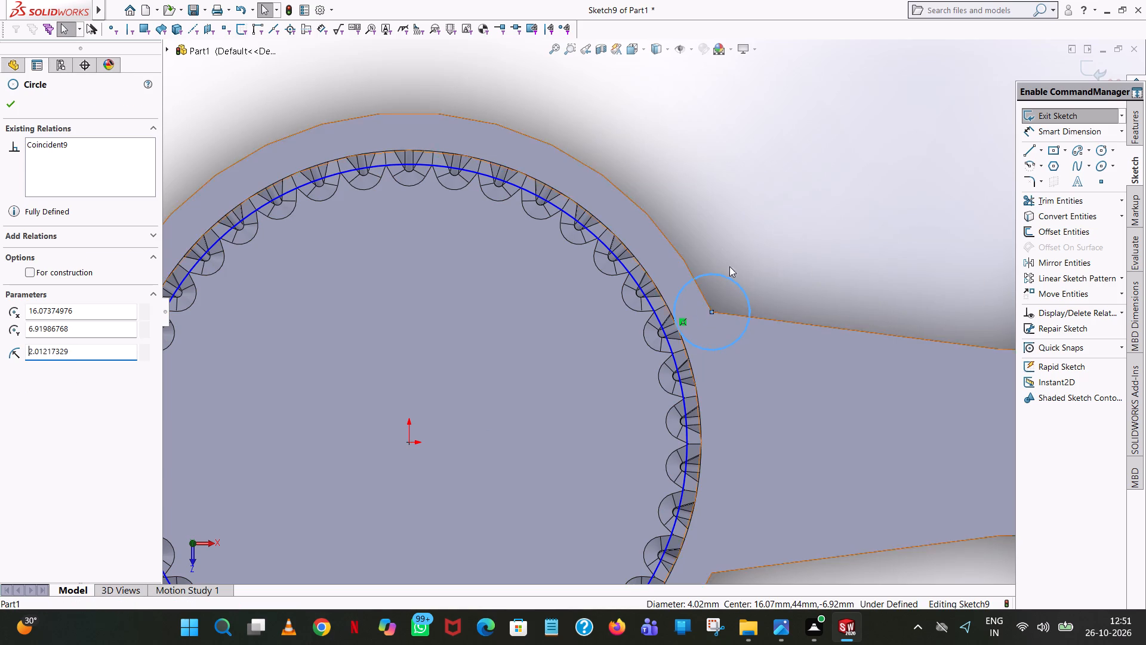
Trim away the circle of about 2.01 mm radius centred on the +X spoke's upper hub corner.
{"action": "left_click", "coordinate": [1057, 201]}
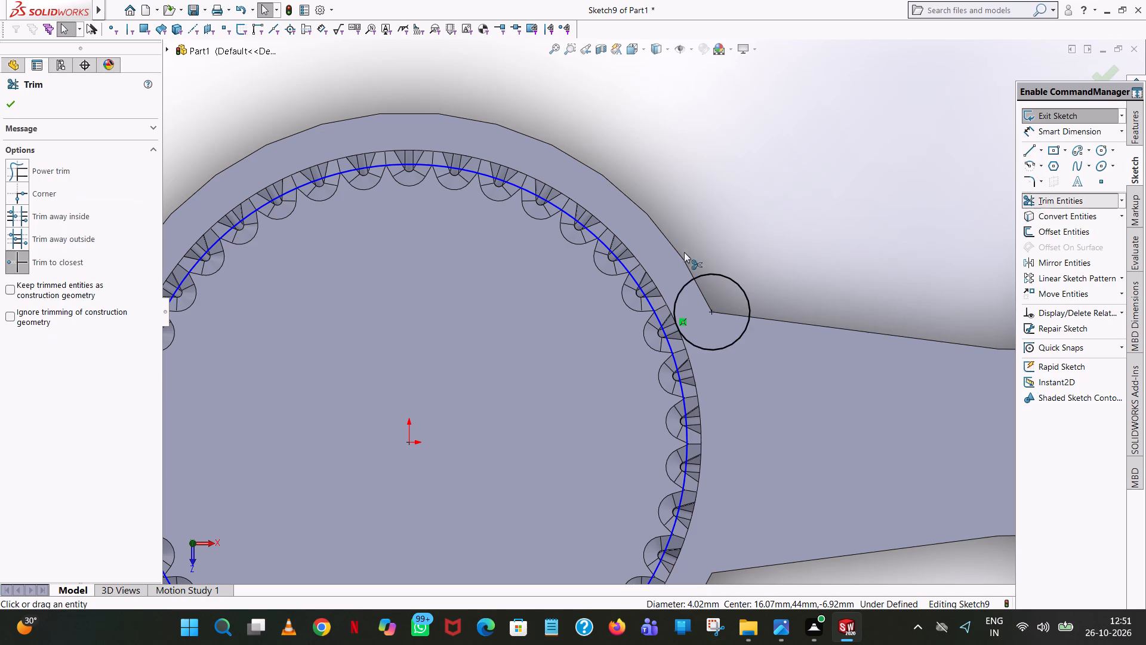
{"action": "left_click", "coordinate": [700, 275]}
Sketch a 2.5 mm radius circle centred on the corner where the +X spoke's upper tapered edge meets the hub.
{"action": "left_click", "coordinate": [1099, 152]}
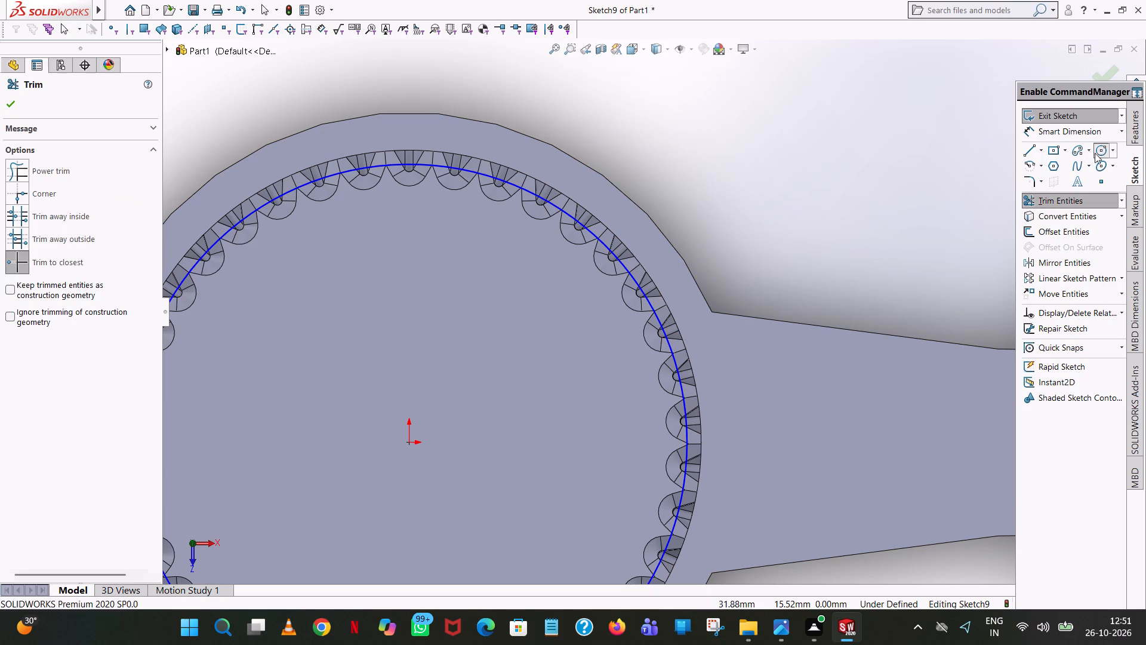
{"action": "left_click", "coordinate": [711, 312]}
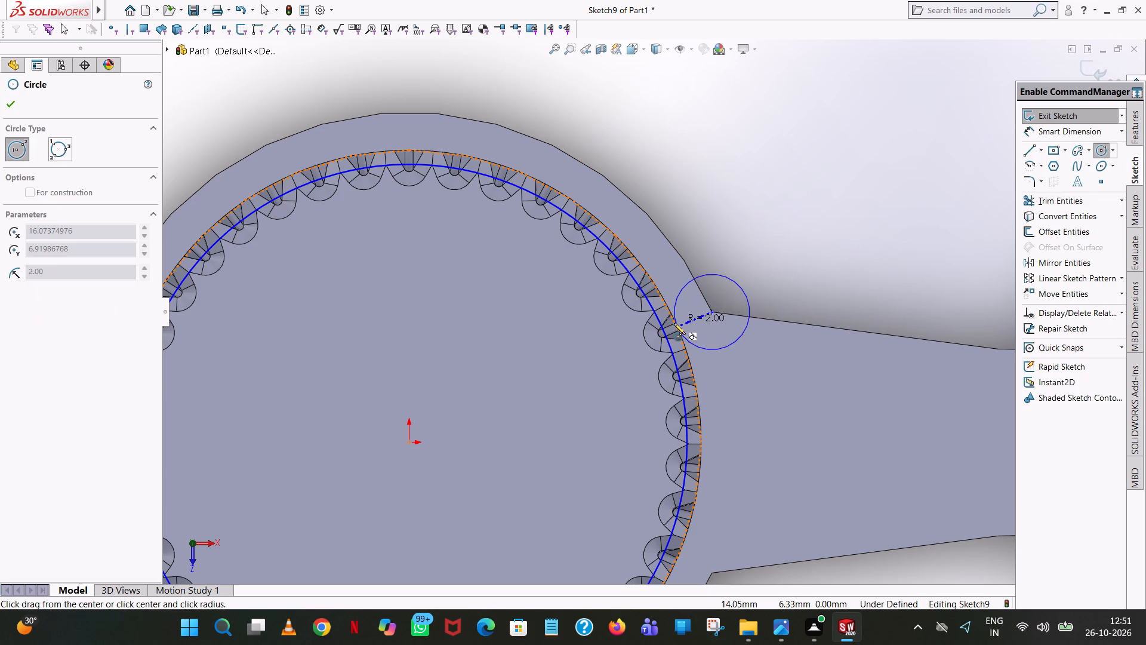
{"action": "left_click", "coordinate": [622, 354]}
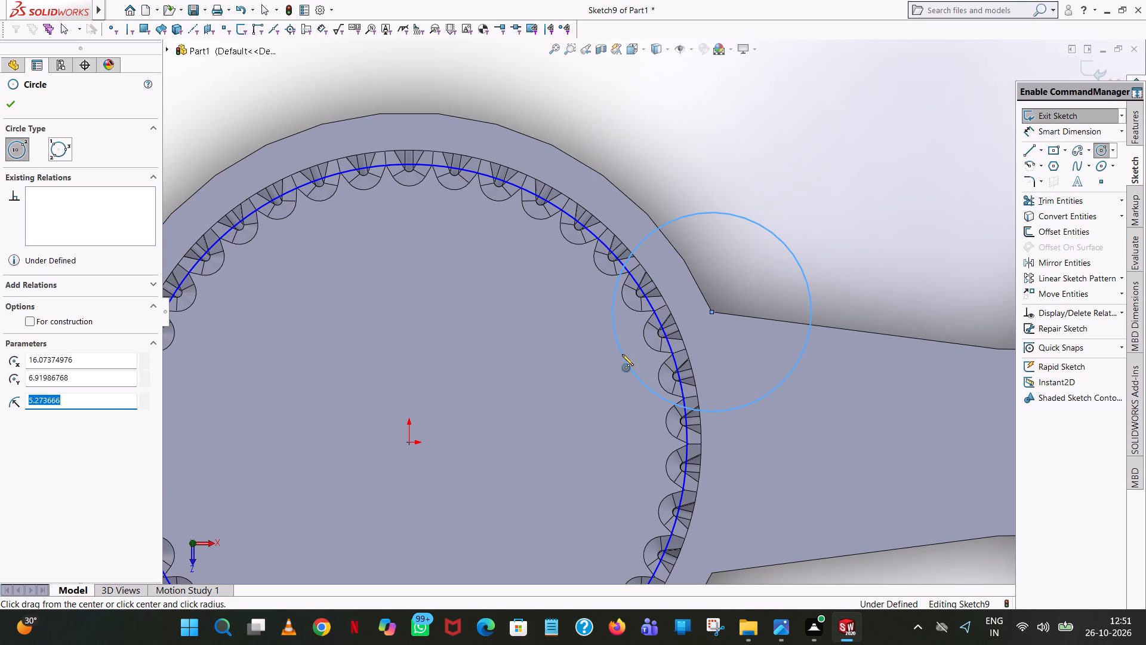
{"action": "type", "text": "2."}
{"action": "key", "text": "5"}
{"action": "key", "text": "Return"}
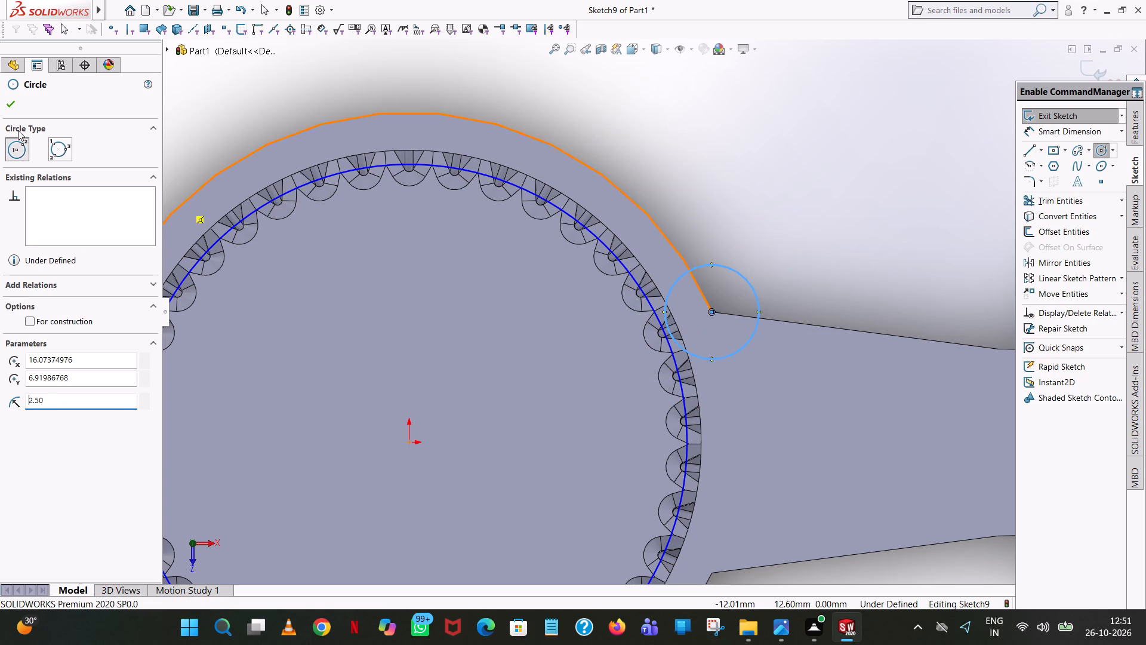
{"action": "left_click", "coordinate": [13, 110]}
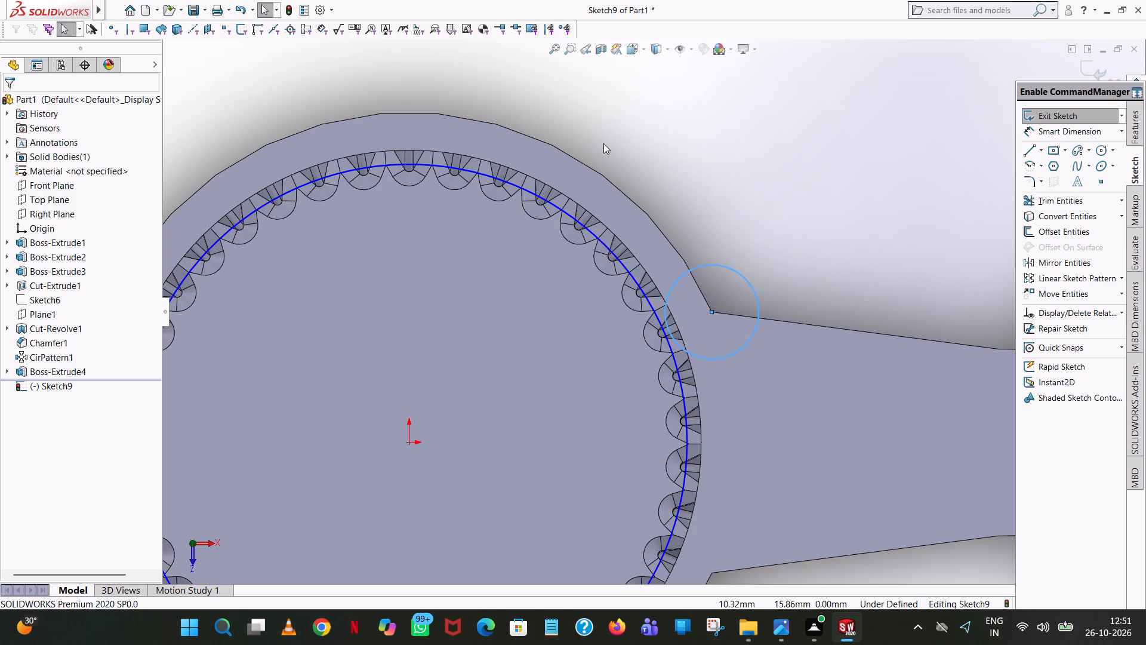
{"action": "left_click", "coordinate": [754, 198]}
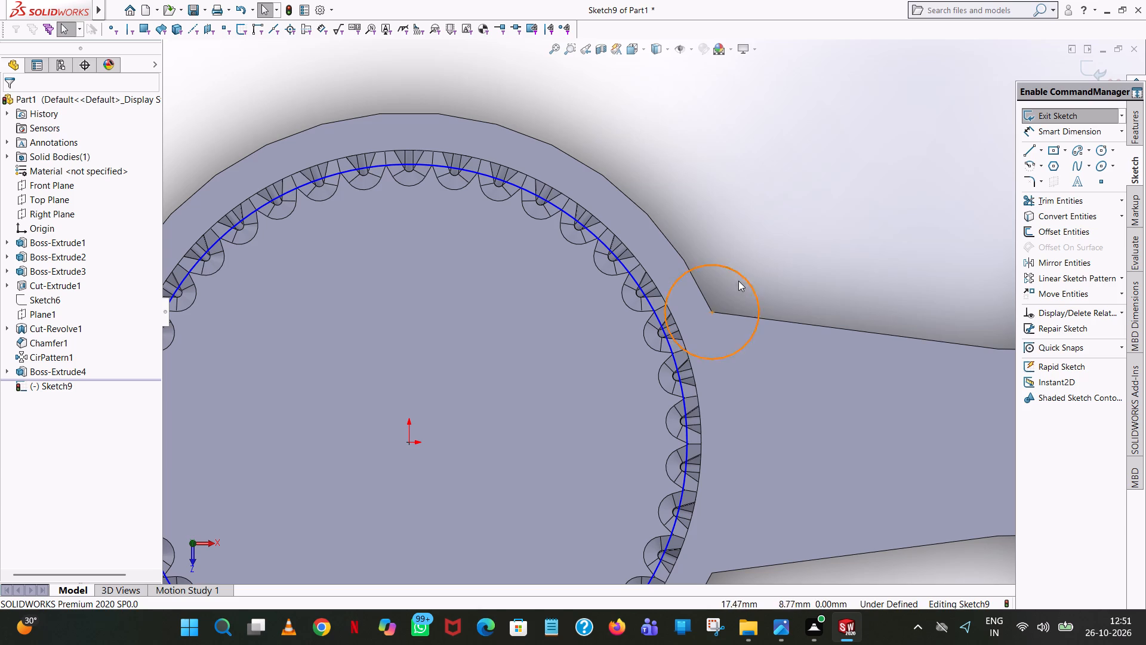
Sketch a 2.5 mm radius circle centred on the corner where the +X spoke's lower tapered edge meets the hub.
{"action": "scroll", "coordinate": [755, 299], "scroll_direction": "down", "scroll_amount": 2}
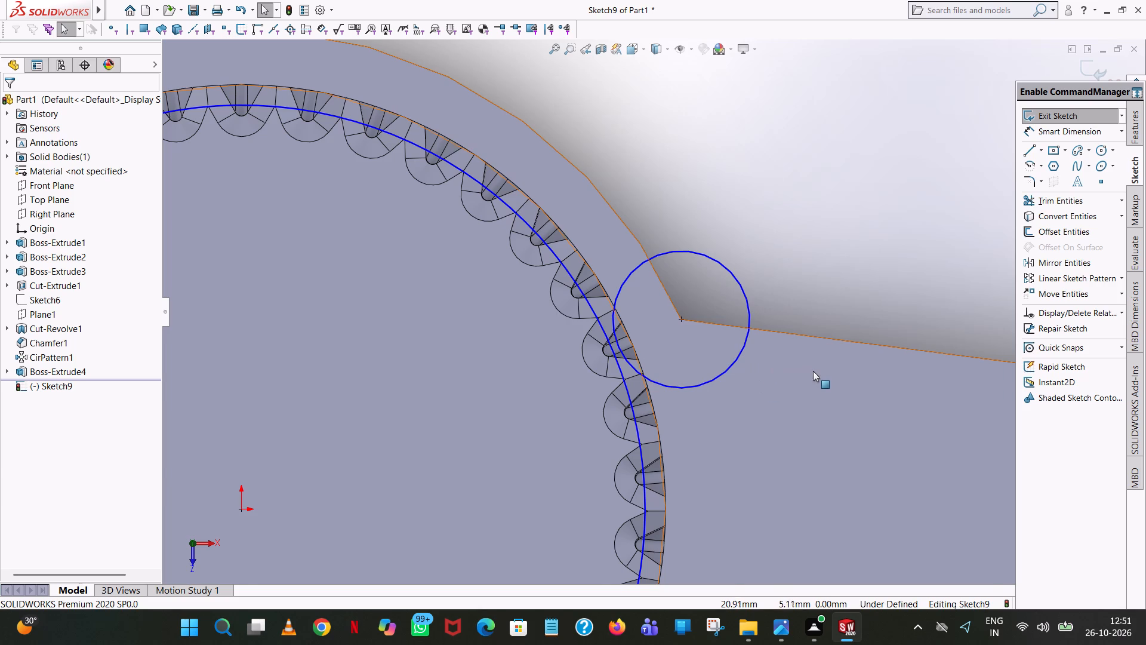
{"action": "scroll", "coordinate": [813, 371], "scroll_direction": "up", "scroll_amount": 7}
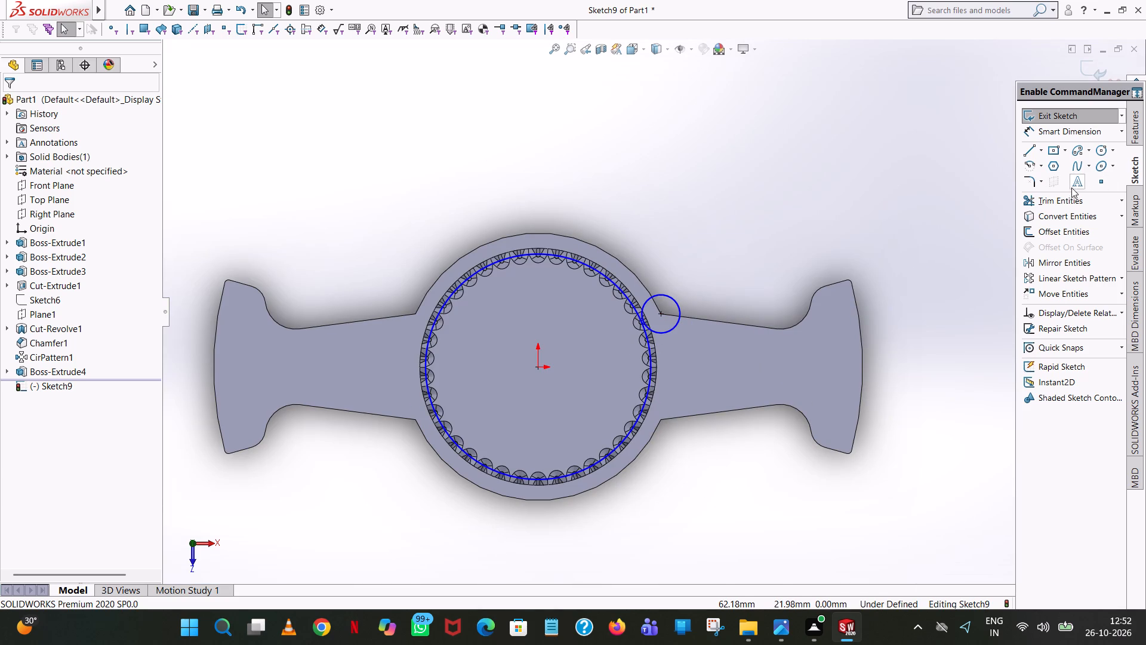
{"action": "left_click", "coordinate": [1099, 147]}
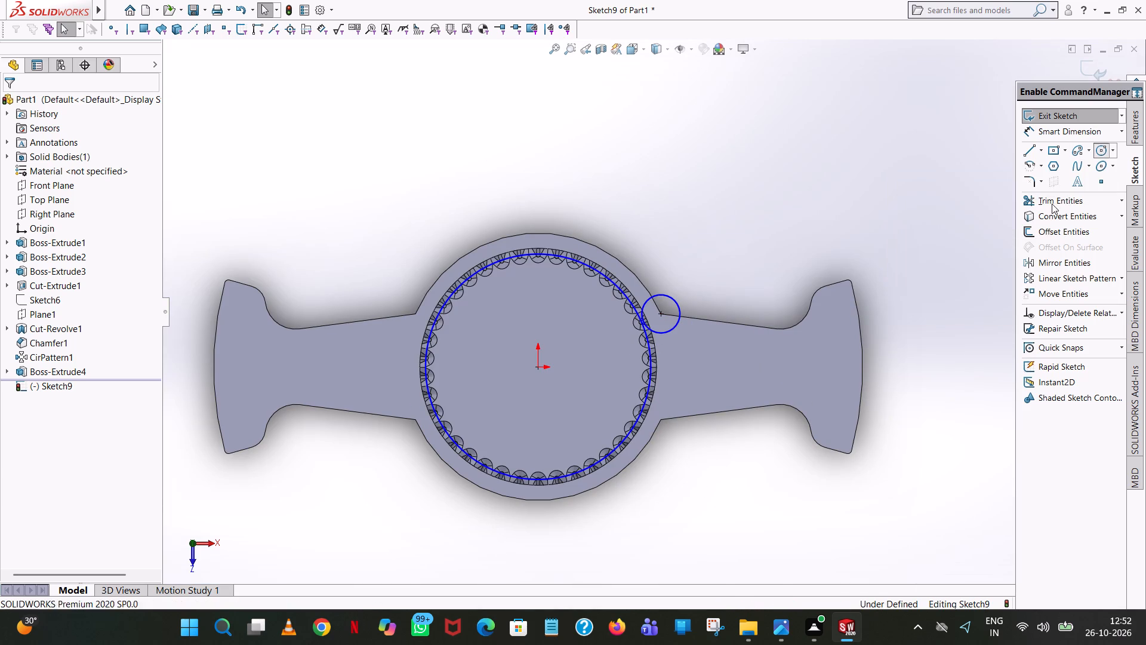
{"action": "scroll", "coordinate": [636, 417], "scroll_direction": "down", "scroll_amount": 4}
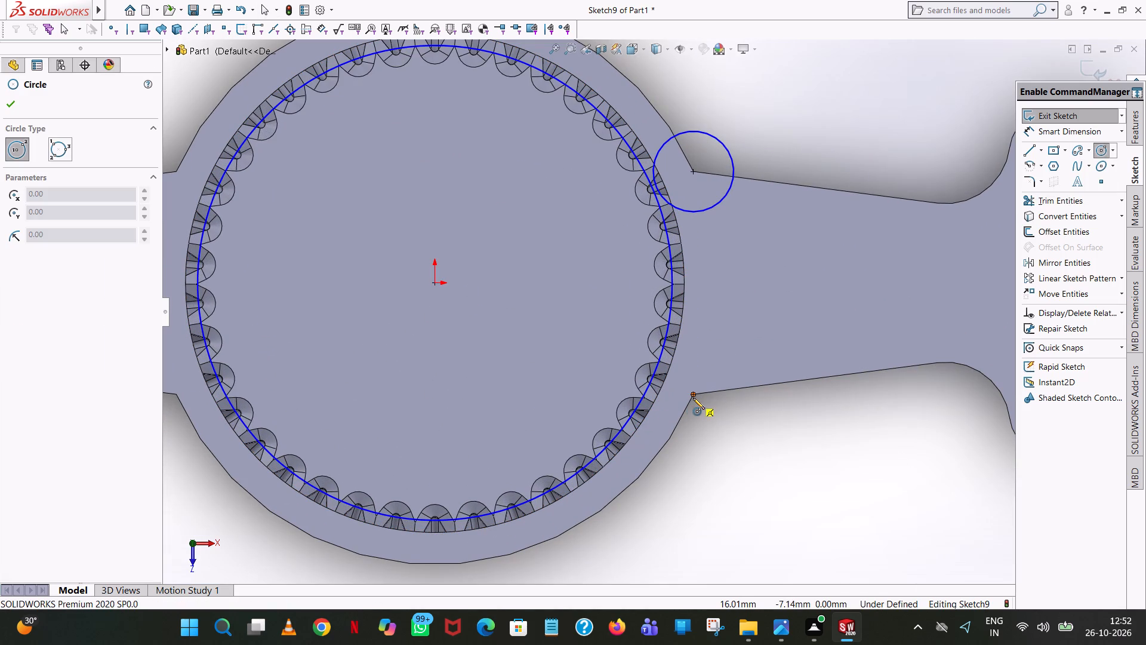
{"action": "left_click", "coordinate": [691, 395]}
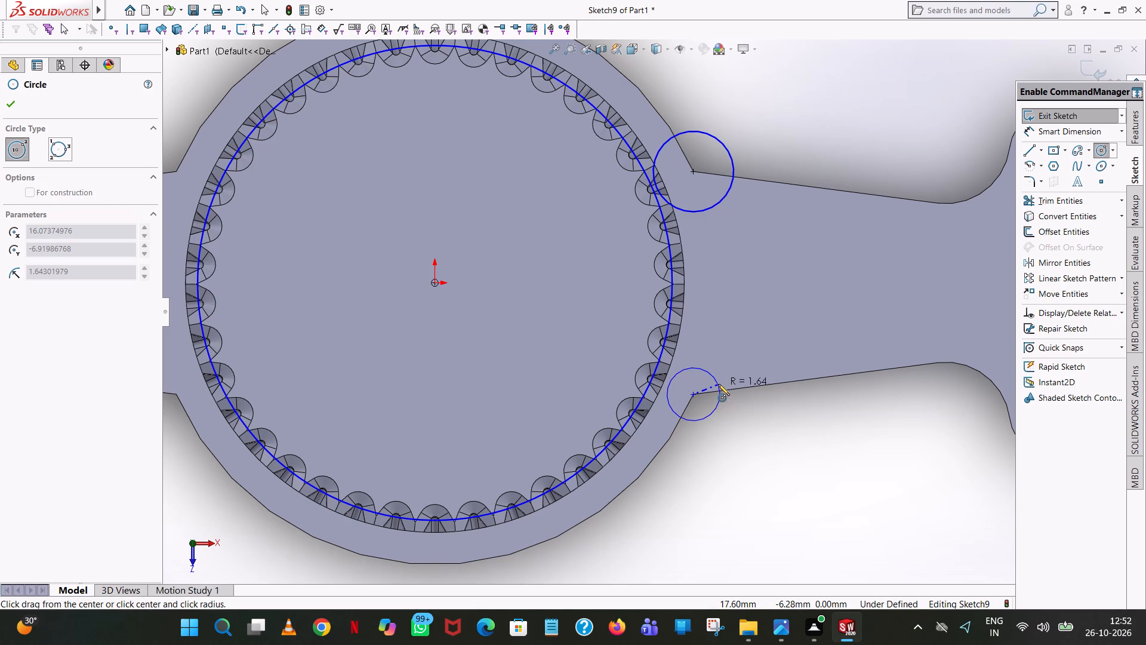
{"action": "left_click", "coordinate": [760, 380]}
{"action": "type", "text": "2.5"}
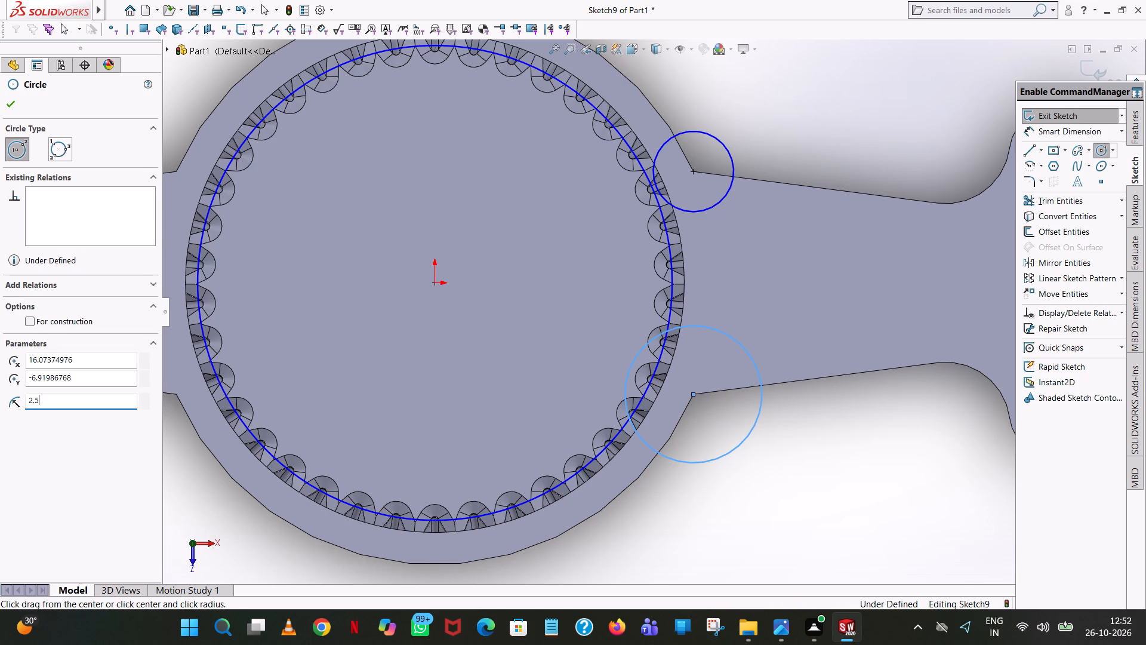
{"action": "key", "text": "Return"}
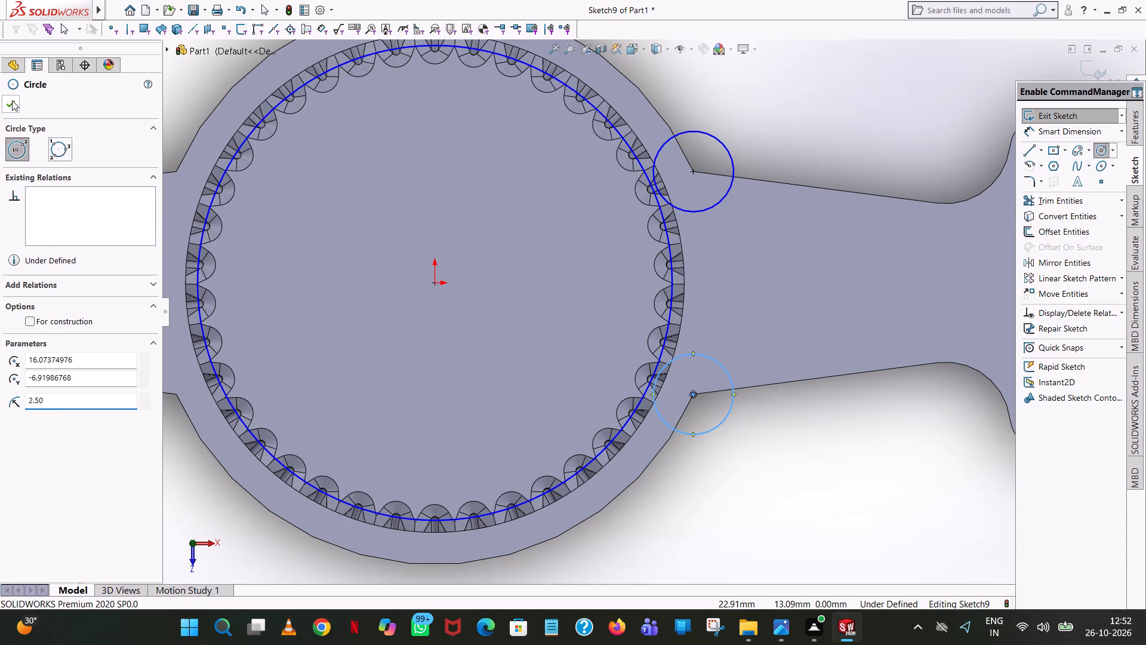
{"action": "left_click", "coordinate": [12, 100]}
{"action": "left_click", "coordinate": [754, 92]}
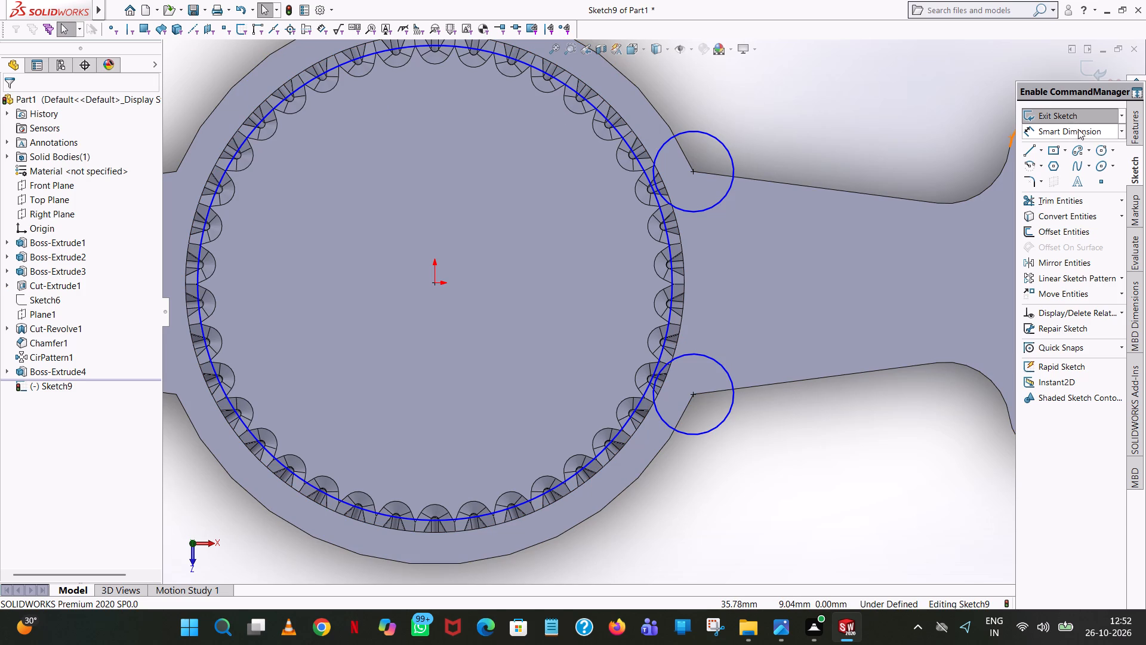
Trim away the origin-centred 14.75 mm radius circle, keeping only the two hub-corner circles.
{"action": "left_click", "coordinate": [1057, 204]}
{"action": "left_click", "coordinate": [629, 149]}
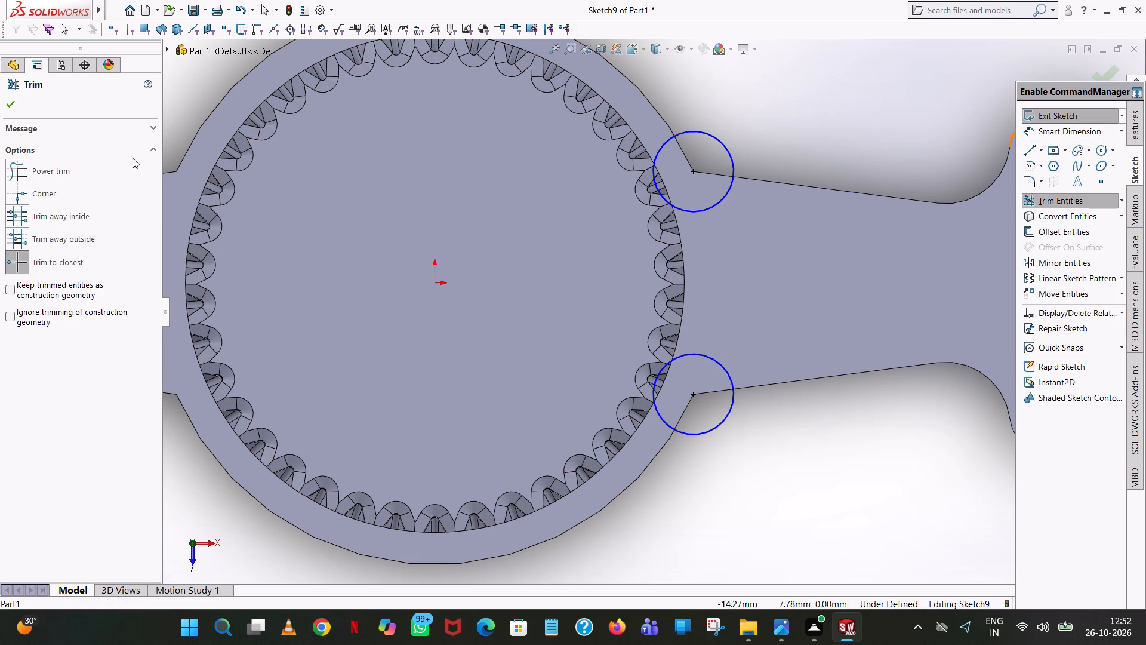
{"action": "left_click", "coordinate": [7, 107]}
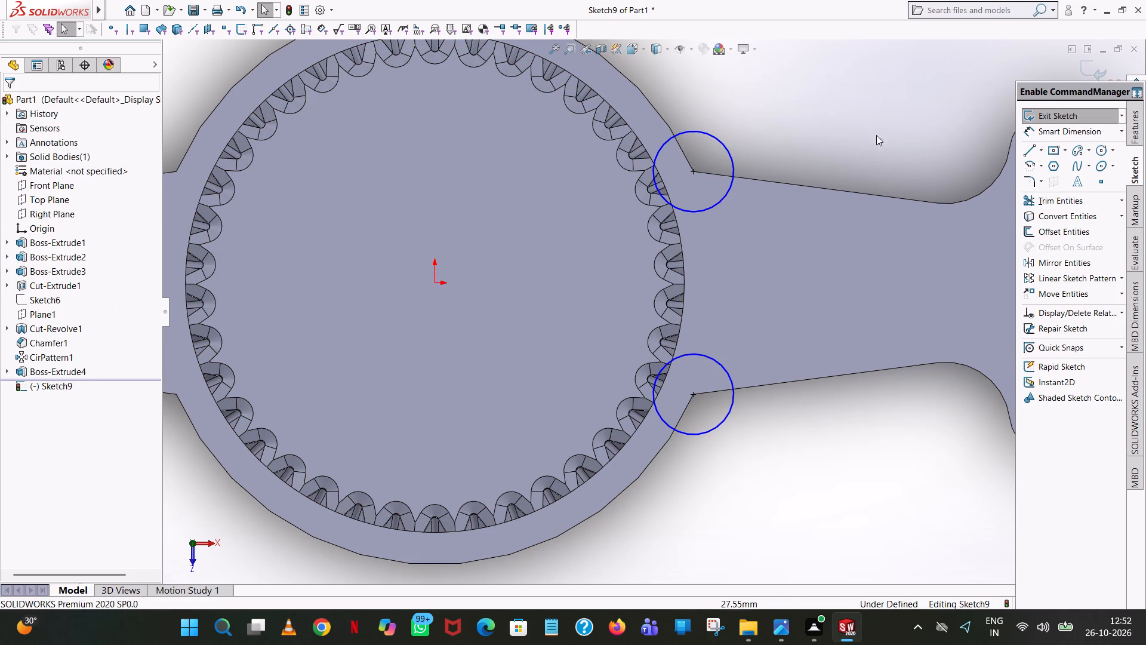
Dimension the diameters of both circles centred on the +X spoke's hub corners.
{"action": "middle_click_drag", "start_coordinate": [811, 300], "coordinate": [814, 195]}
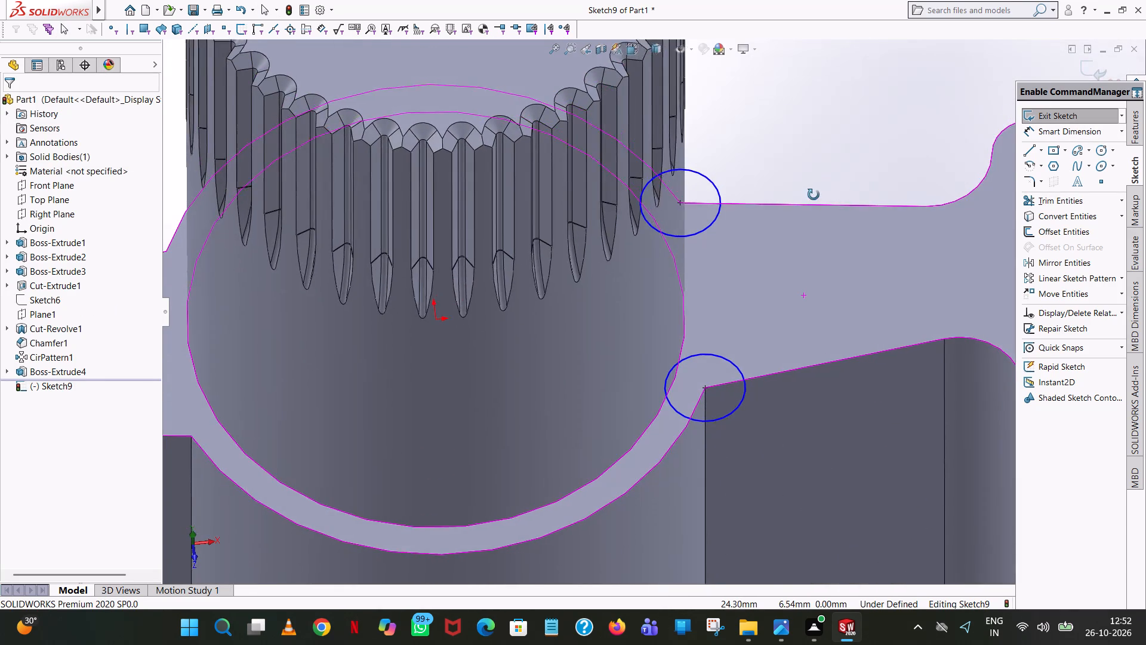
{"action": "middle_click_drag", "start_coordinate": [814, 195], "coordinate": [817, 184]}
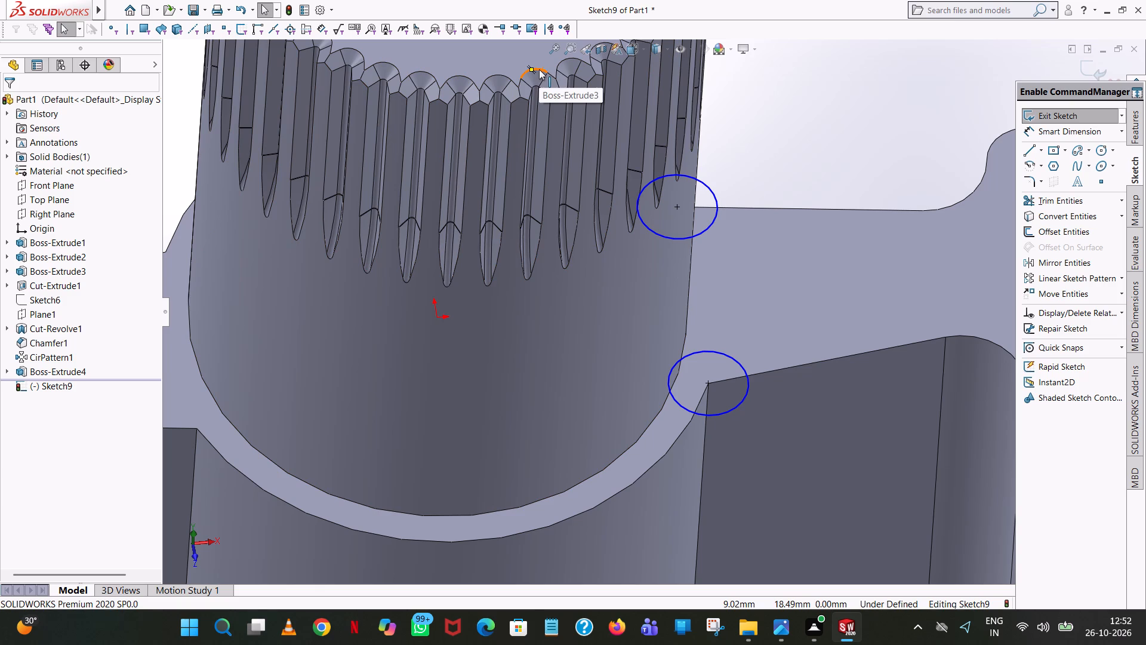
{"action": "left_click", "coordinate": [1070, 130]}
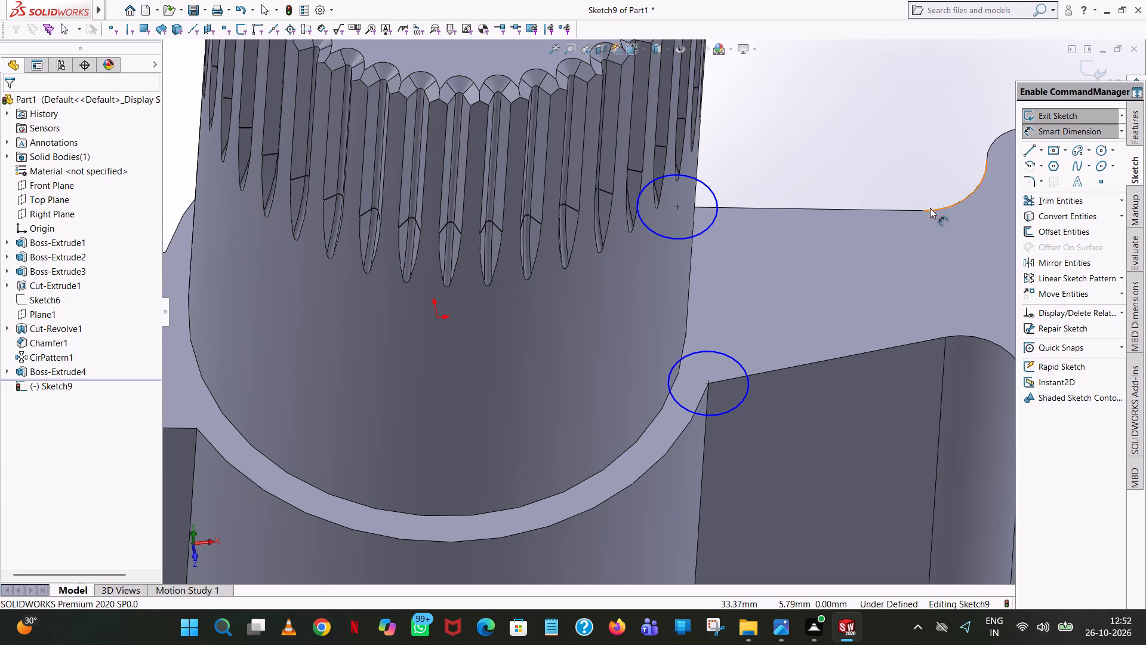
{"action": "left_click", "coordinate": [740, 404]}
{"action": "left_click", "coordinate": [854, 518]}
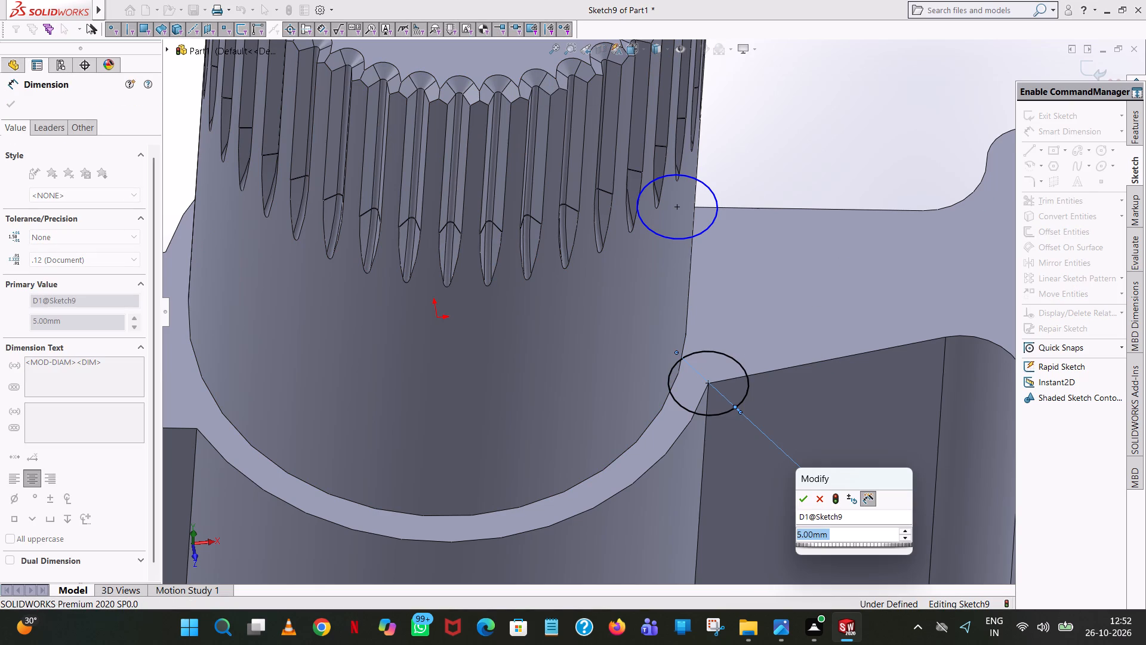
{"action": "left_click", "coordinate": [806, 497]}
{"action": "left_click", "coordinate": [806, 134]}
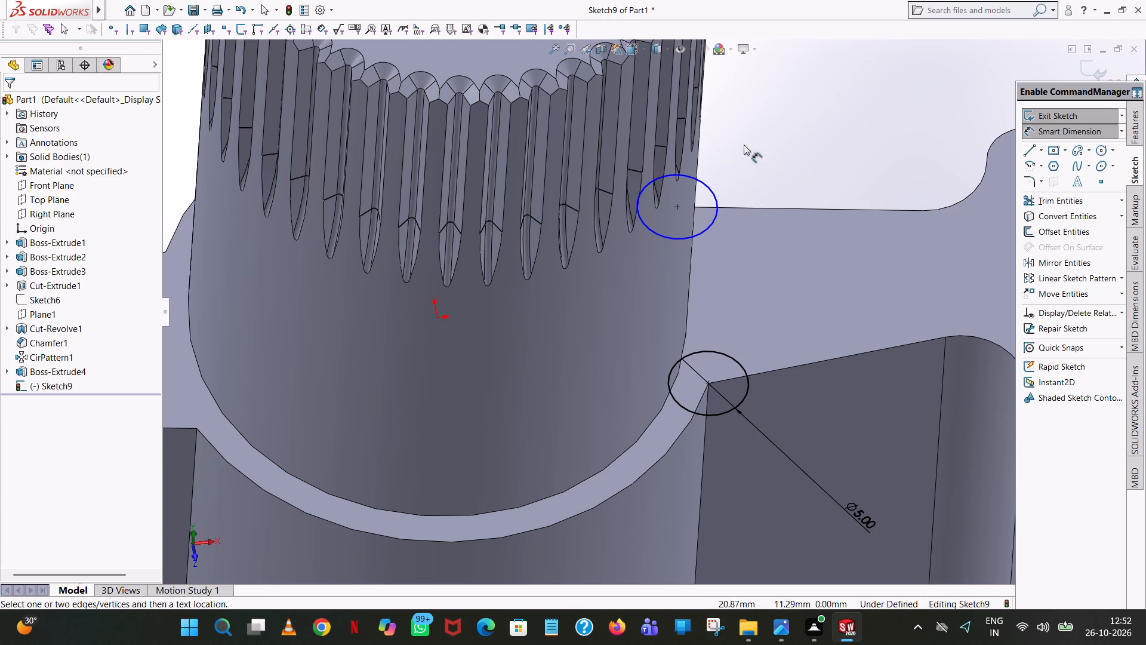
{"action": "left_click", "coordinate": [713, 196]}
{"action": "left_click", "coordinate": [850, 129]}
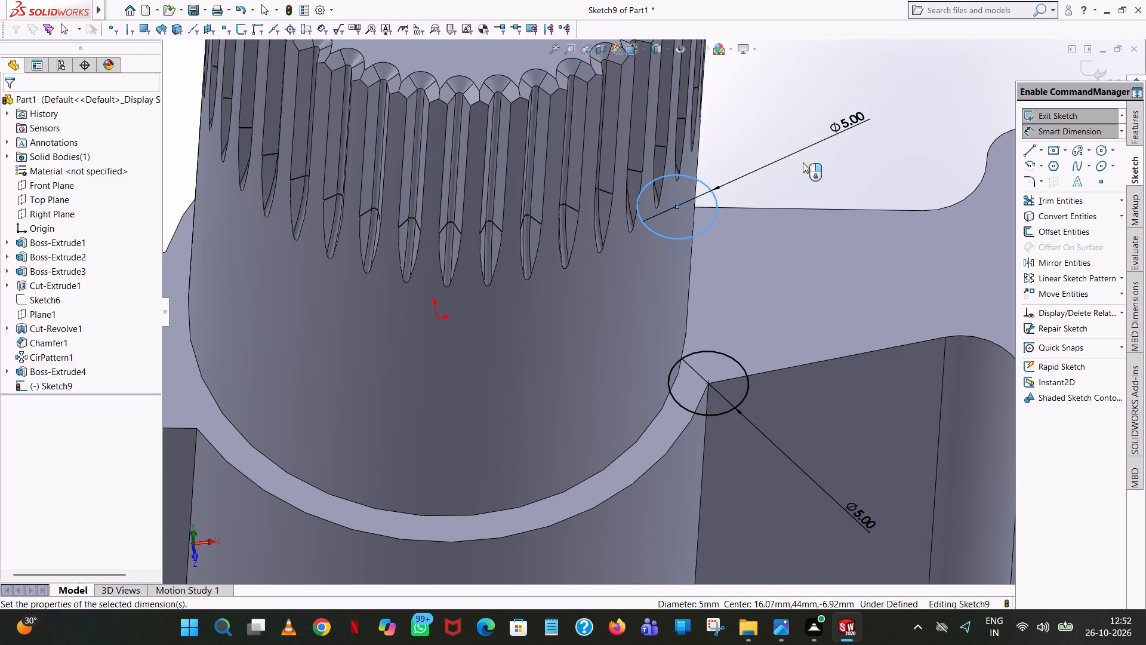
{"action": "left_click", "coordinate": [802, 110]}
{"action": "left_click", "coordinate": [904, 116]}
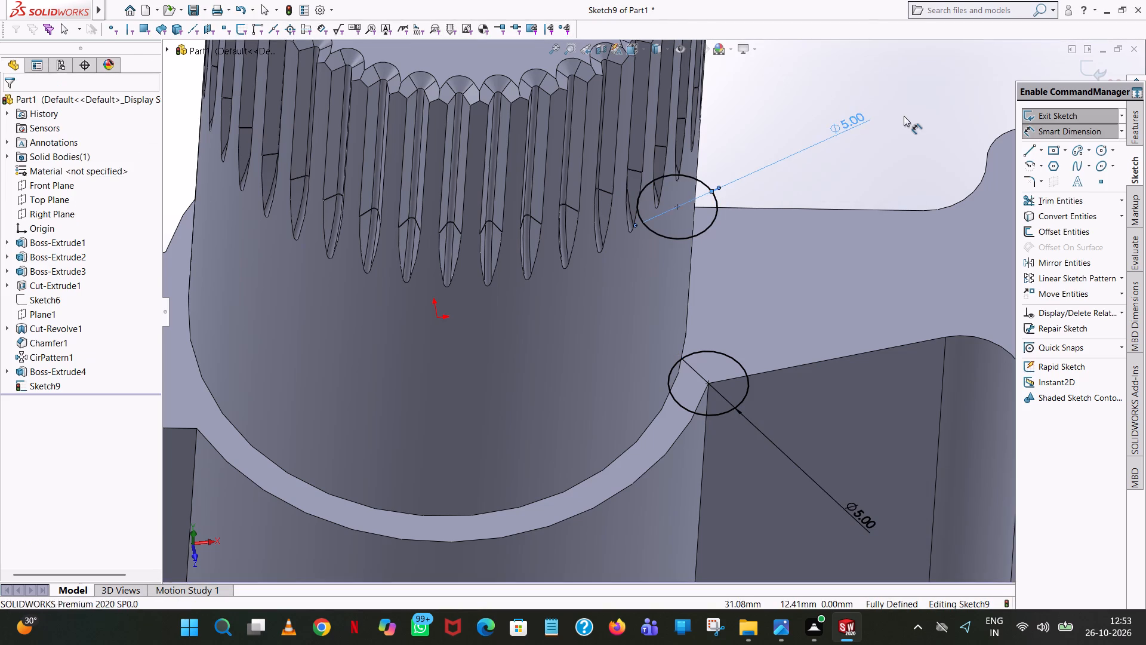
Sketch a vertical line from the origin straight down inside the hub as a mirror axis for the circles.
{"action": "scroll", "coordinate": [904, 116], "scroll_direction": "up", "scroll_amount": 6}
{"action": "middle_click_drag", "start_coordinate": [894, 82], "coordinate": [889, 193]}
{"action": "scroll", "coordinate": [905, 206], "scroll_direction": "up", "scroll_amount": 1}
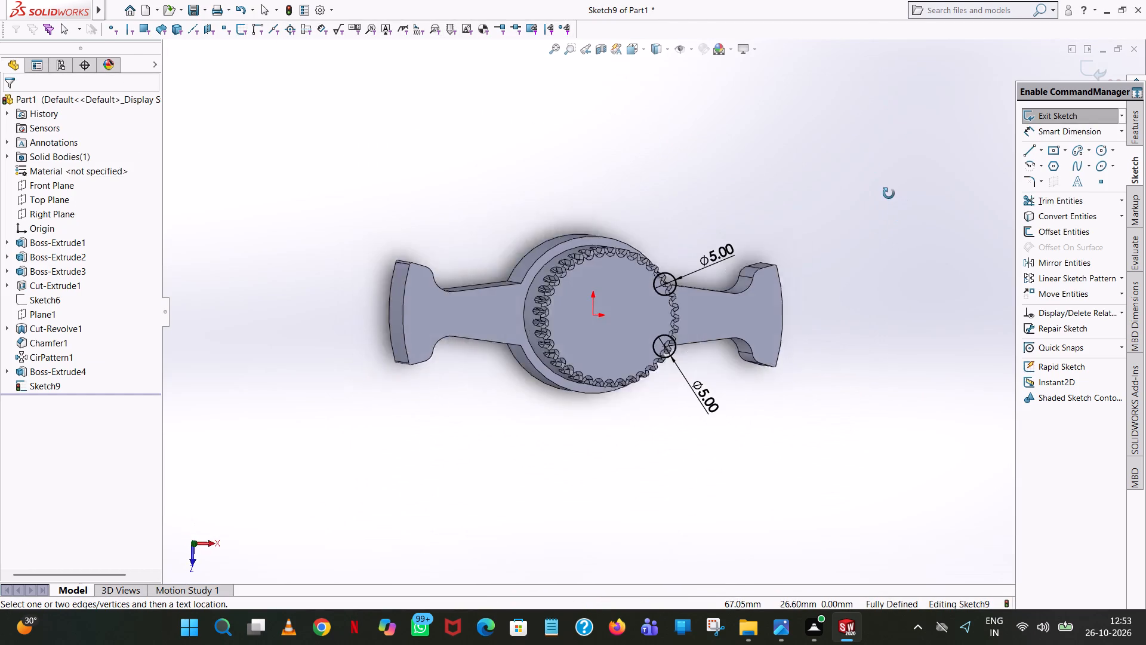
{"action": "middle_click_drag", "start_coordinate": [889, 193], "coordinate": [886, 191]}
{"action": "left_click", "coordinate": [642, 48]}
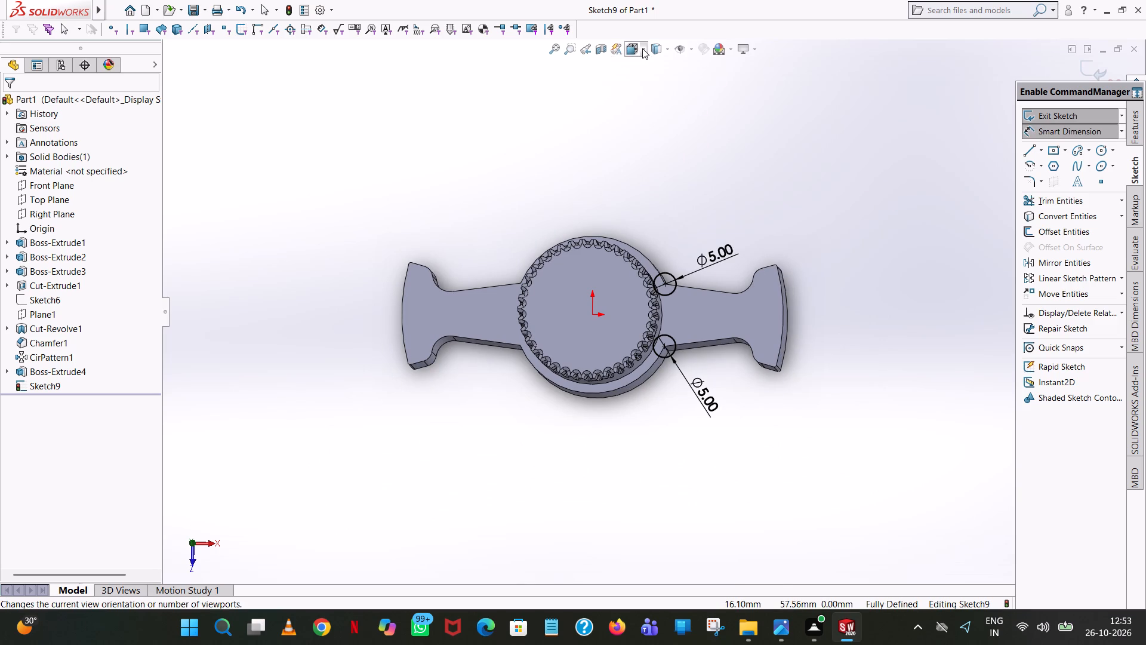
{"action": "left_click", "coordinate": [701, 112]}
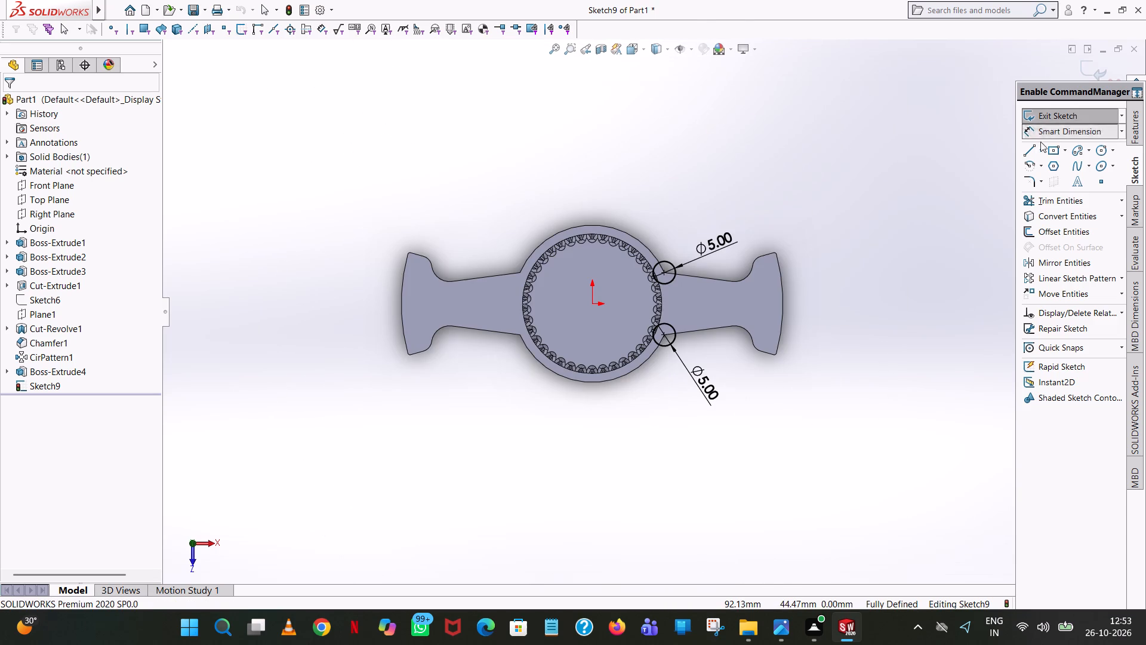
{"action": "left_click", "coordinate": [1030, 150]}
{"action": "left_click", "coordinate": [593, 305]}
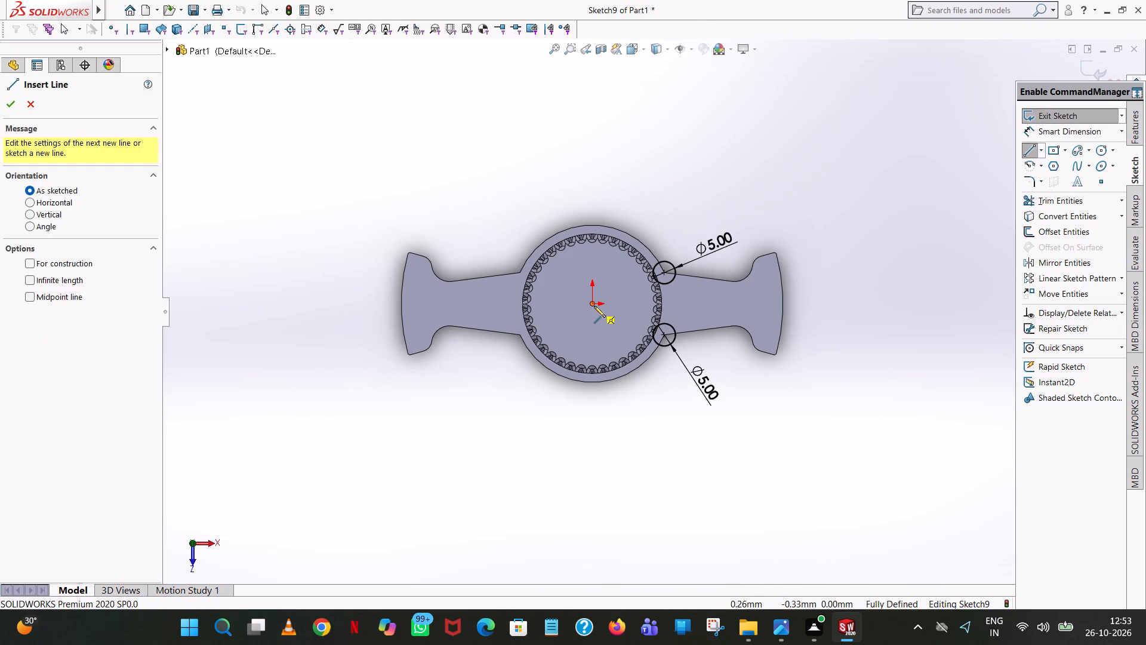
{"action": "left_click", "coordinate": [594, 352]}
{"action": "right_click", "coordinate": [594, 352]}
{"action": "left_click", "coordinate": [634, 363]}
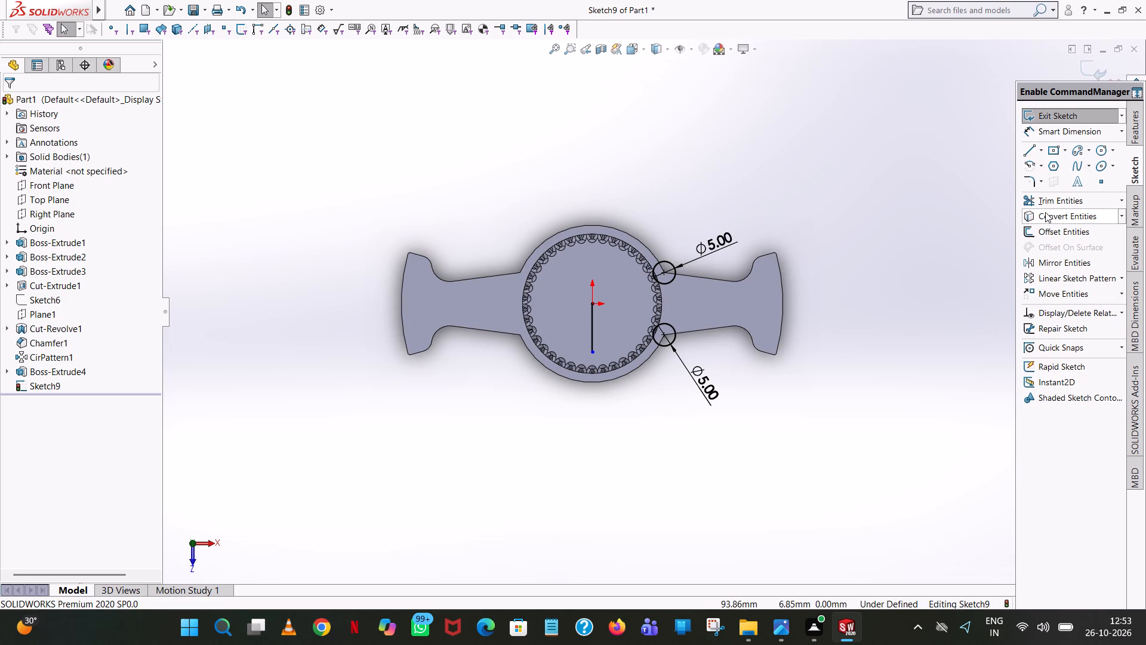
Mirror both +X hub-corner circles about the vertical line onto the -X spoke's hub corners, keeping the originals.
{"action": "left_click", "coordinate": [1076, 265]}
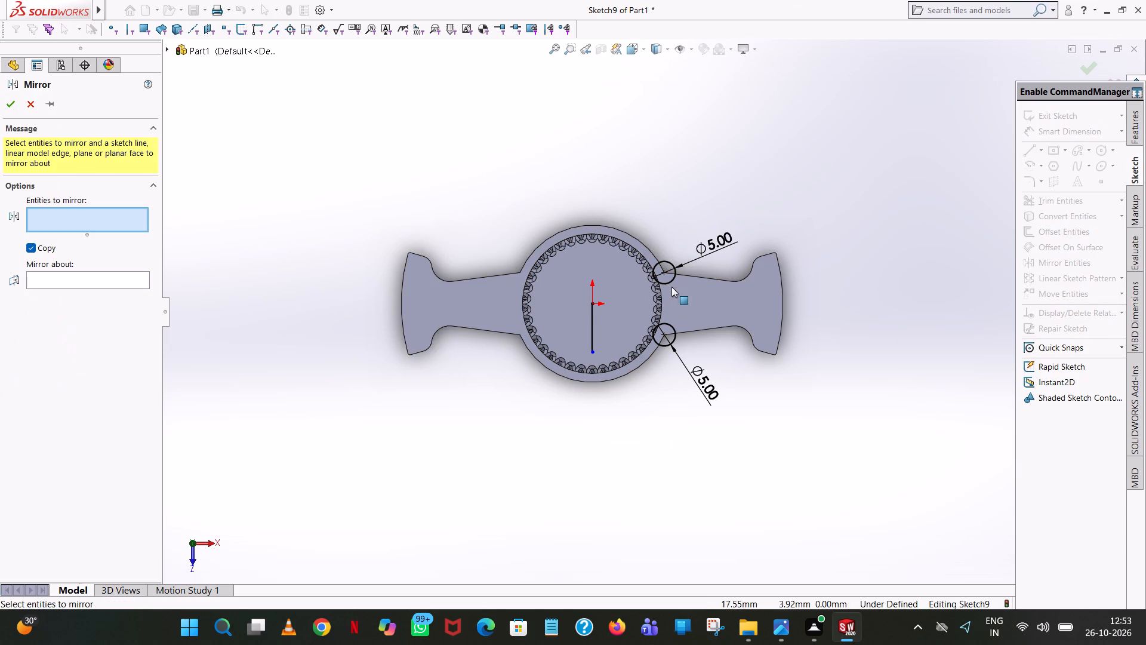
{"action": "left_click", "coordinate": [670, 286]}
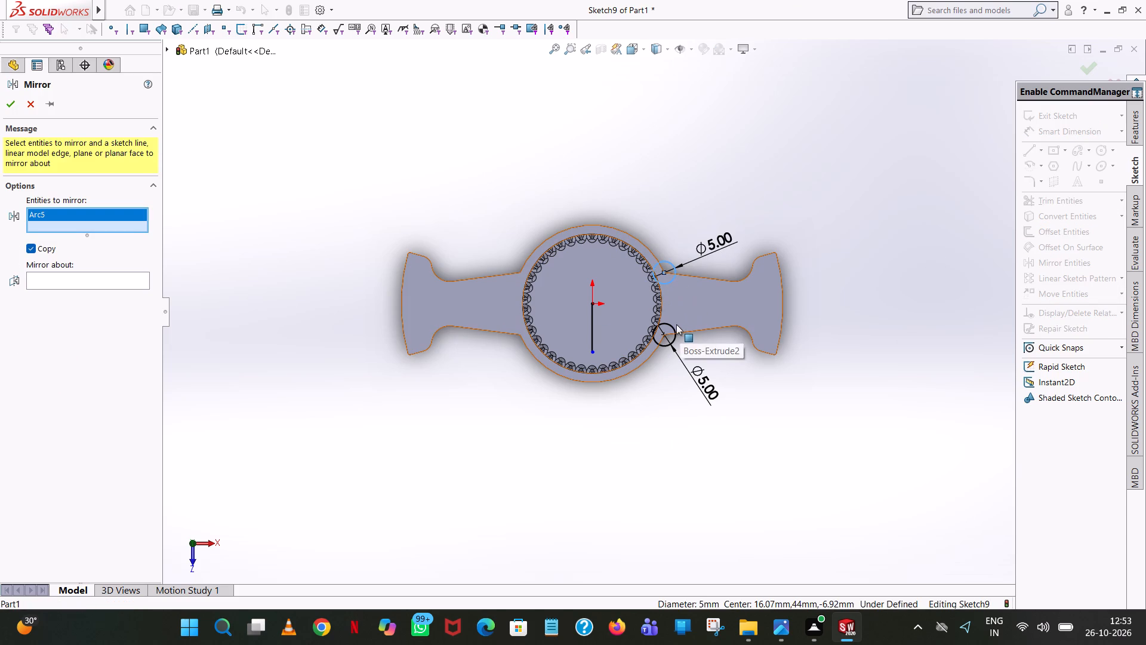
{"action": "left_click", "coordinate": [673, 324]}
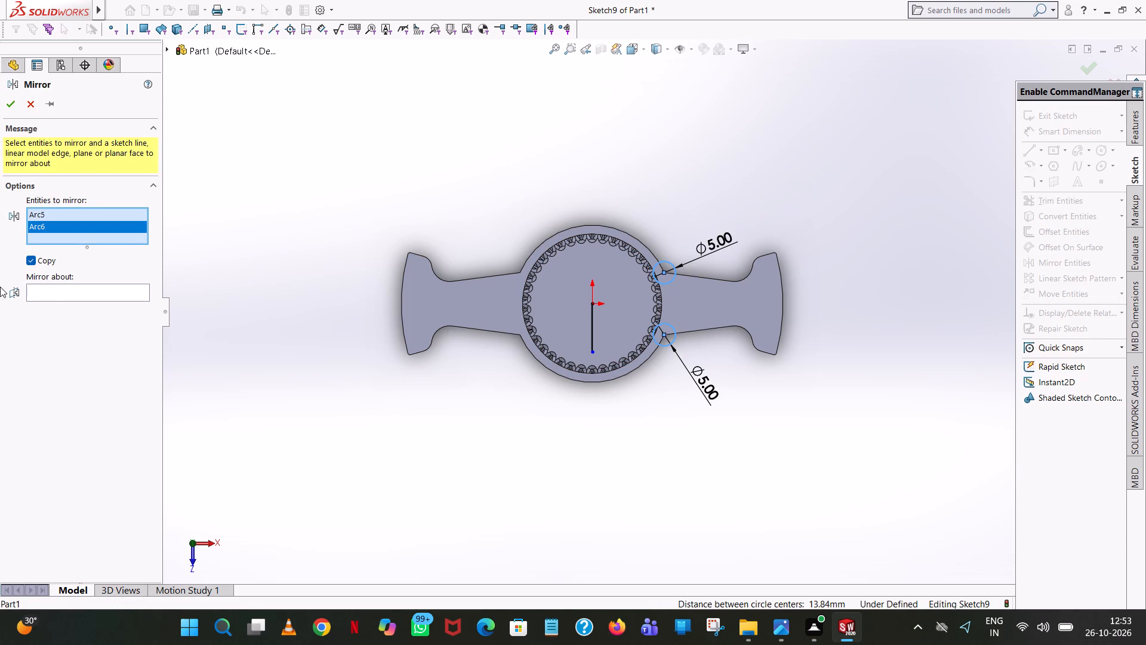
{"action": "left_click", "coordinate": [55, 290]}
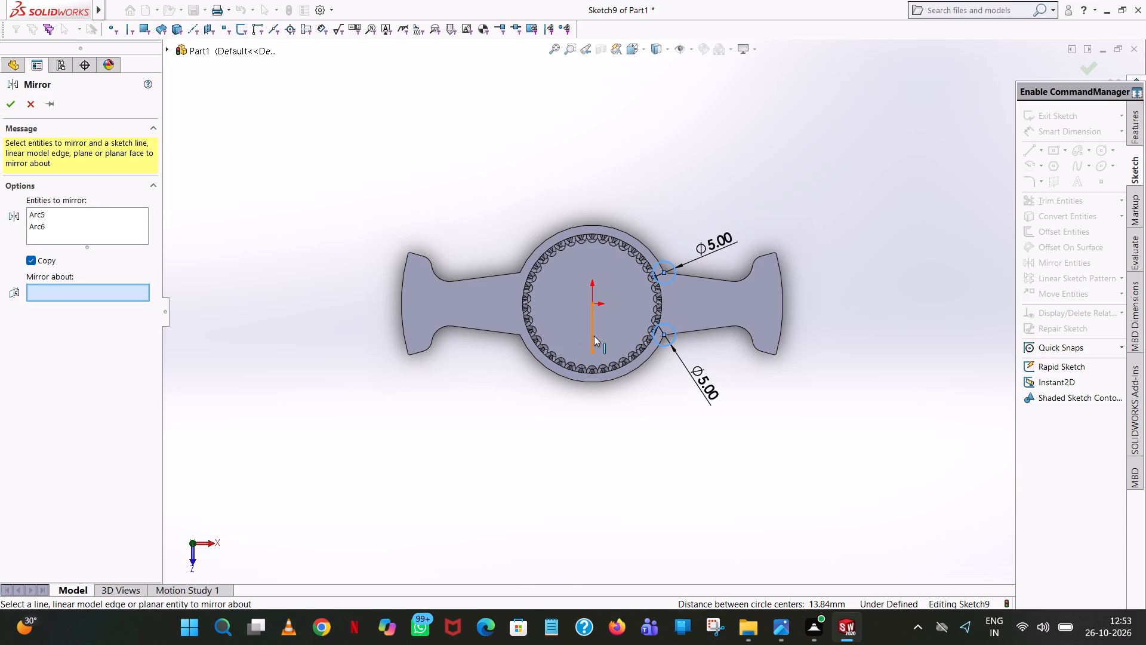
{"action": "left_click", "coordinate": [594, 336]}
{"action": "left_click", "coordinate": [7, 106]}
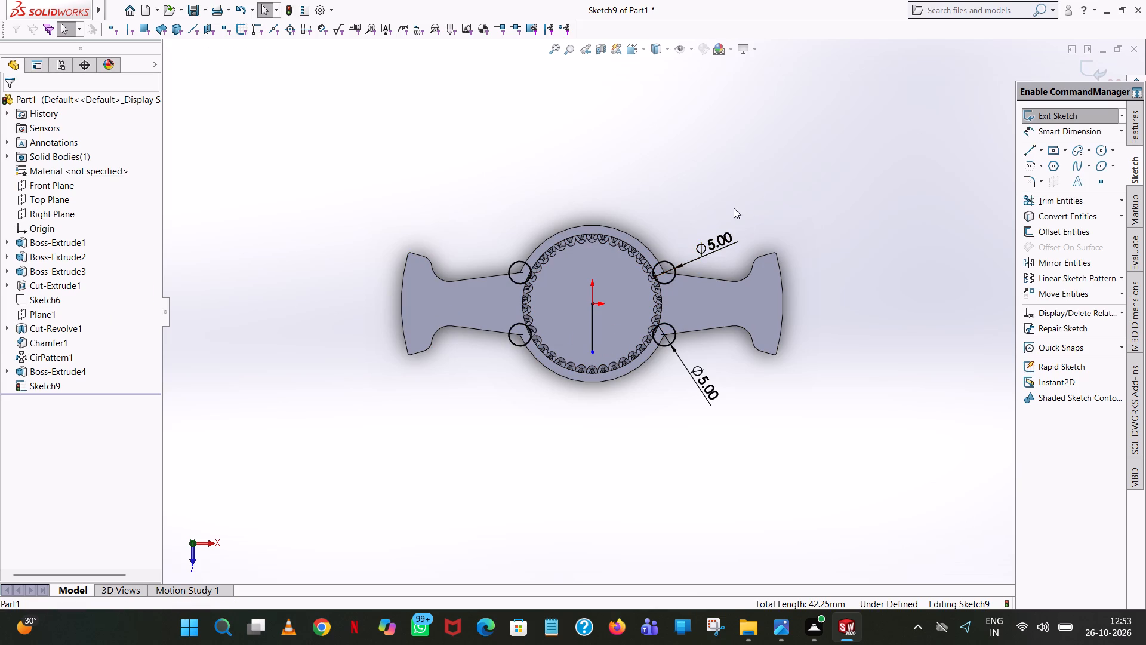
{"action": "left_click", "coordinate": [607, 165]}
Trim away the vertical mirror line running down from the origin.
{"action": "left_click", "coordinate": [1086, 193]}
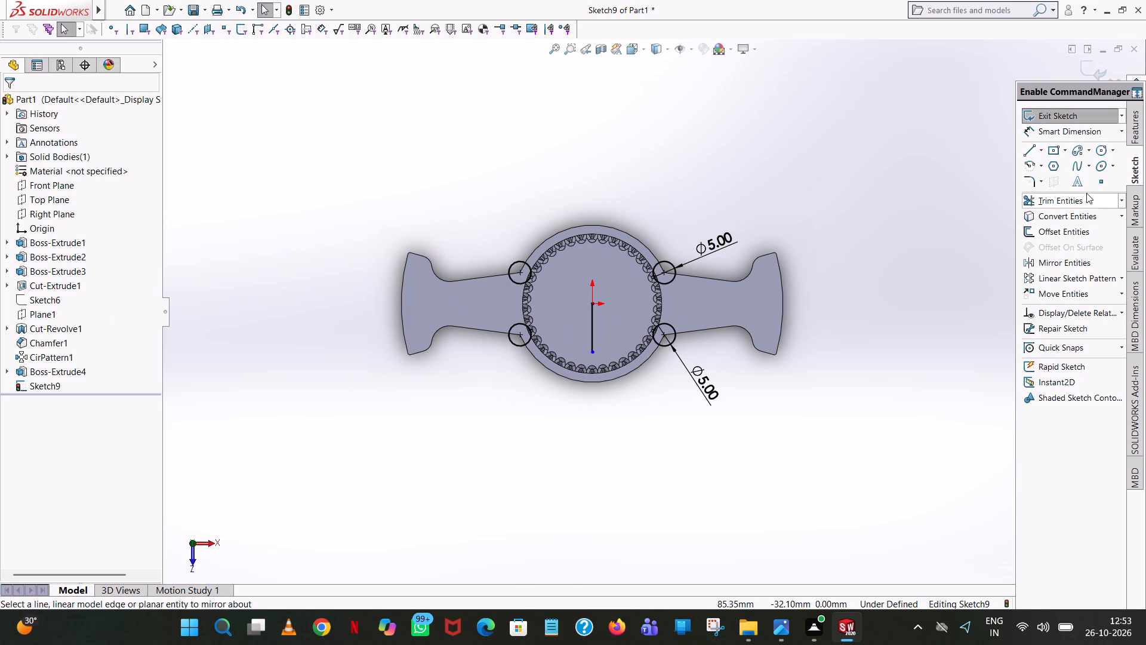
{"action": "left_click", "coordinate": [590, 328]}
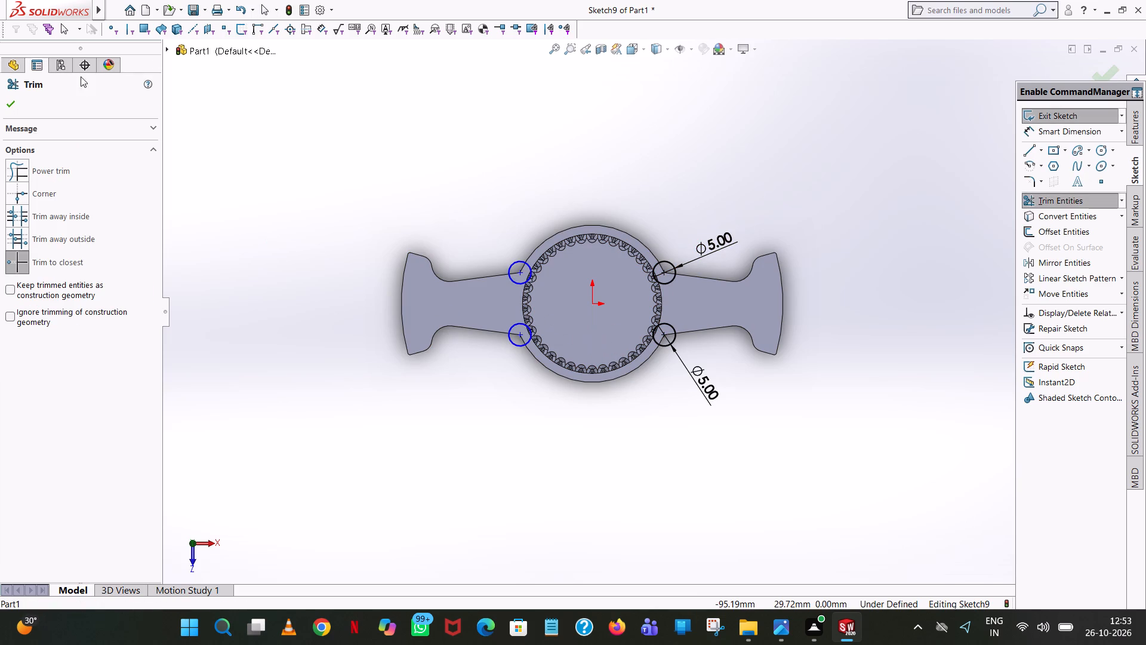
{"action": "left_click", "coordinate": [0, 110]}
{"action": "left_click", "coordinate": [13, 102]}
Dimension the diameters of both mirrored circles at the -X spoke's hub corners.
{"action": "middle_click_drag", "start_coordinate": [501, 471], "coordinate": [515, 486]}
{"action": "scroll", "coordinate": [480, 427], "scroll_direction": "up", "scroll_amount": 1}
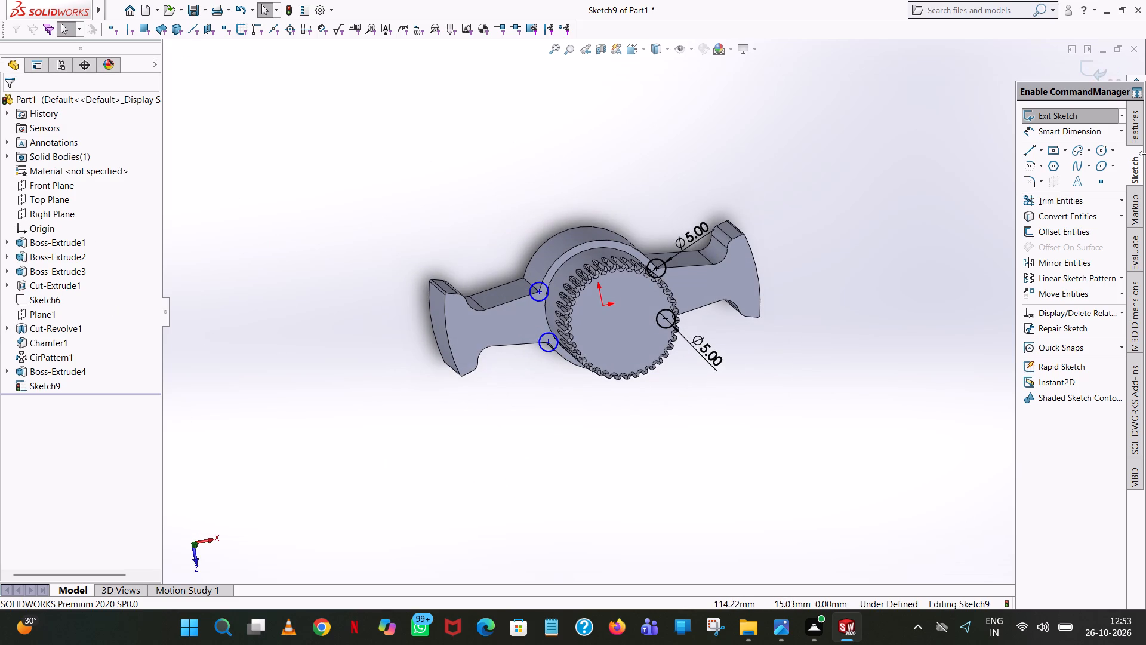
{"action": "left_click", "coordinate": [1068, 131]}
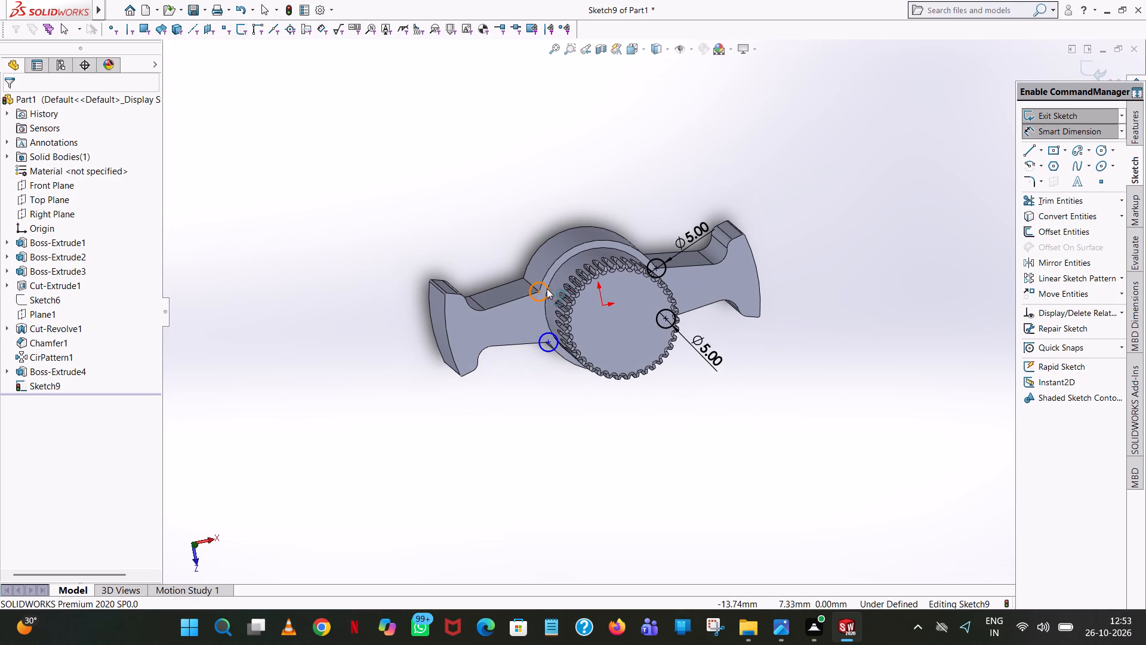
{"action": "left_click", "coordinate": [538, 285]}
{"action": "left_click", "coordinate": [473, 124]}
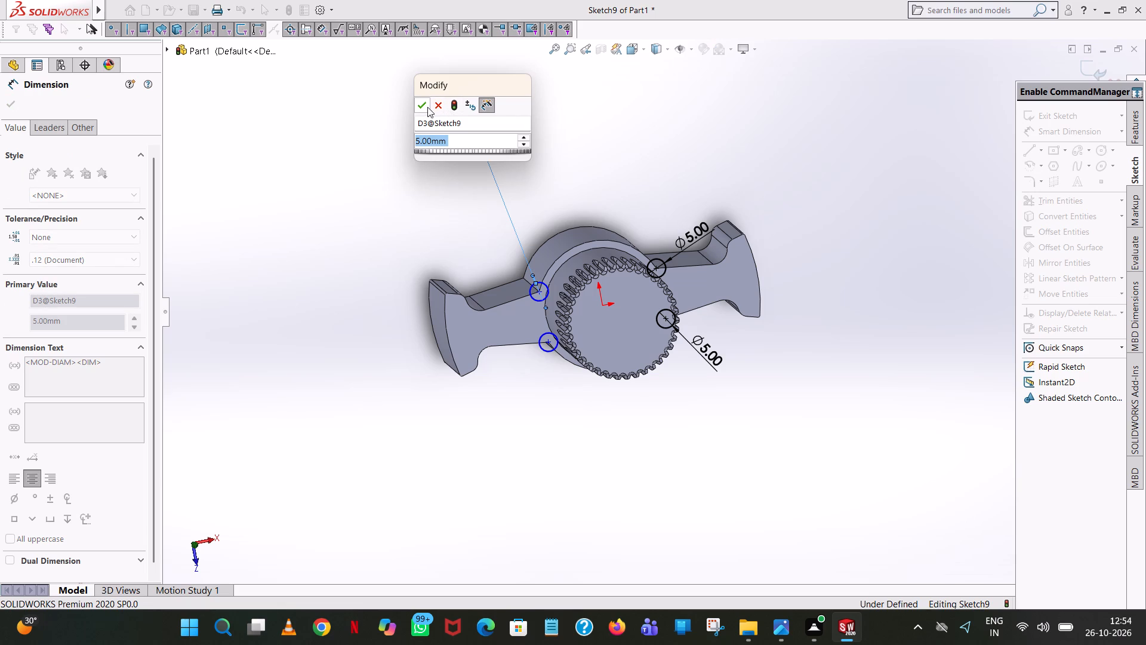
{"action": "left_click", "coordinate": [424, 107]}
{"action": "left_click", "coordinate": [799, 183]}
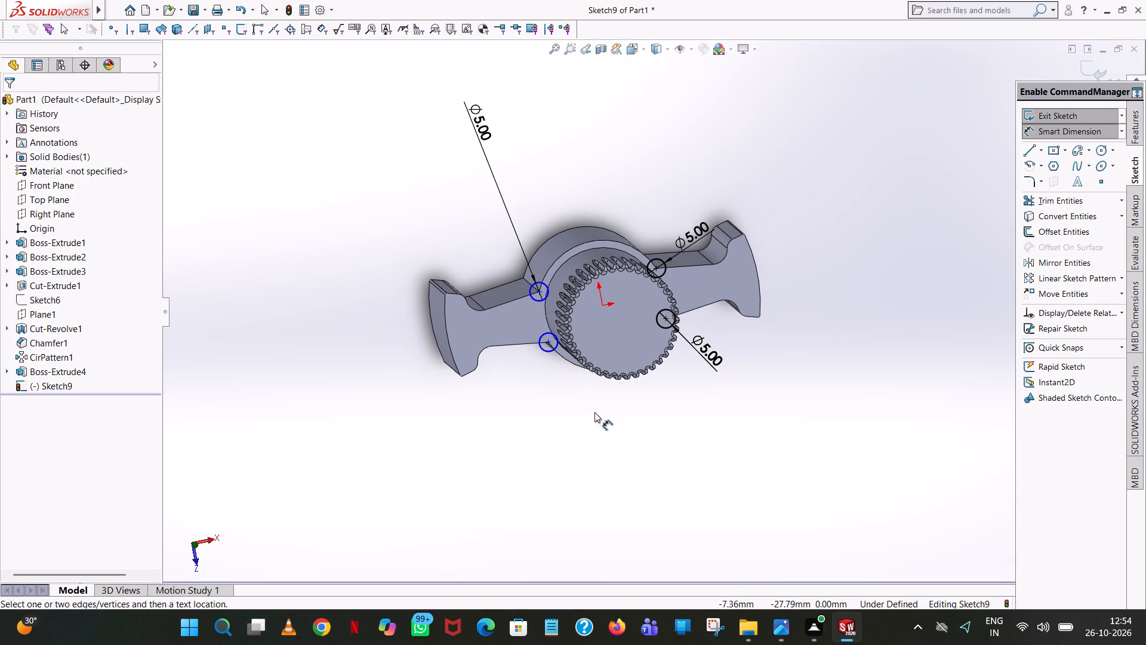
{"action": "middle_click_drag", "start_coordinate": [590, 408], "coordinate": [561, 362]}
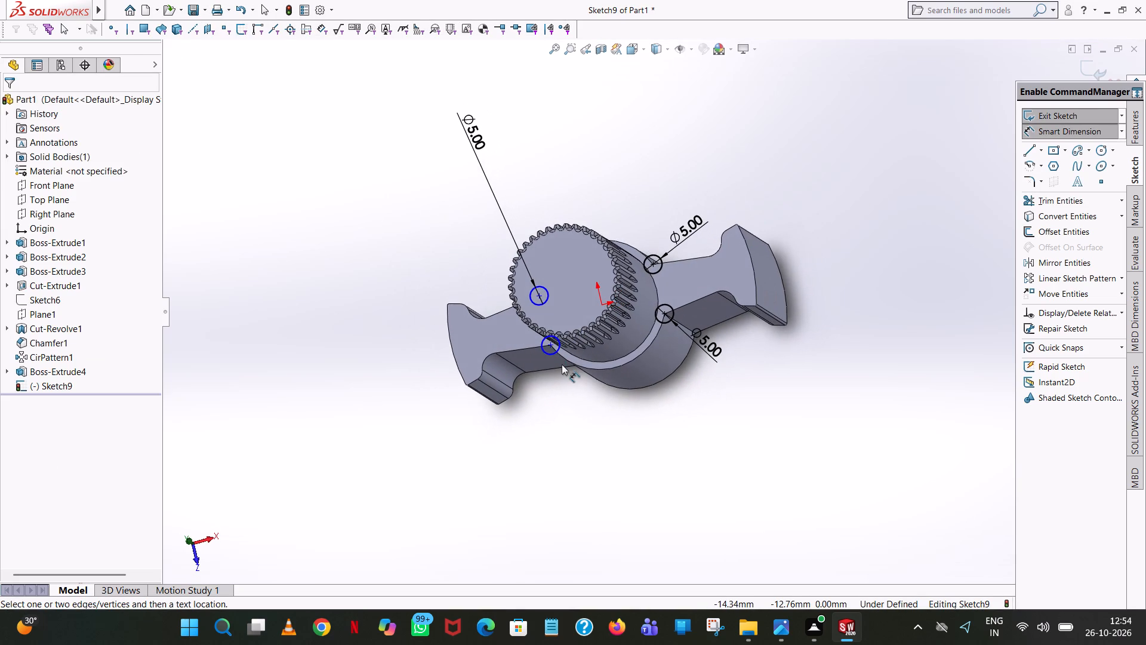
{"action": "left_click", "coordinate": [549, 354]}
{"action": "left_click", "coordinate": [591, 468]}
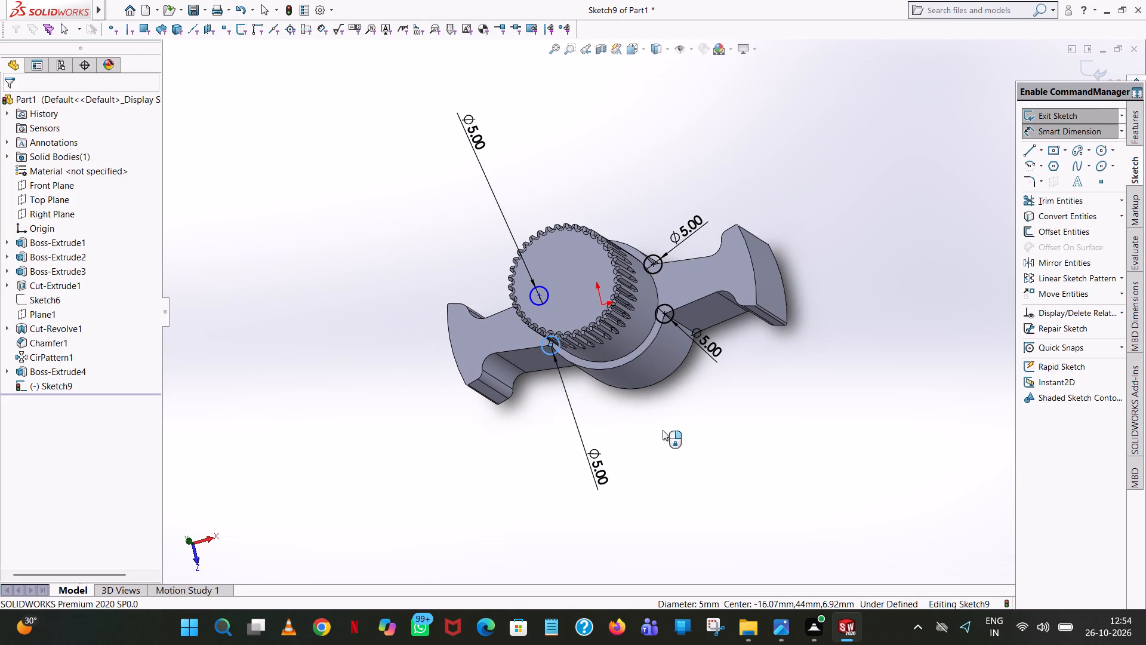
{"action": "left_click", "coordinate": [540, 454]}
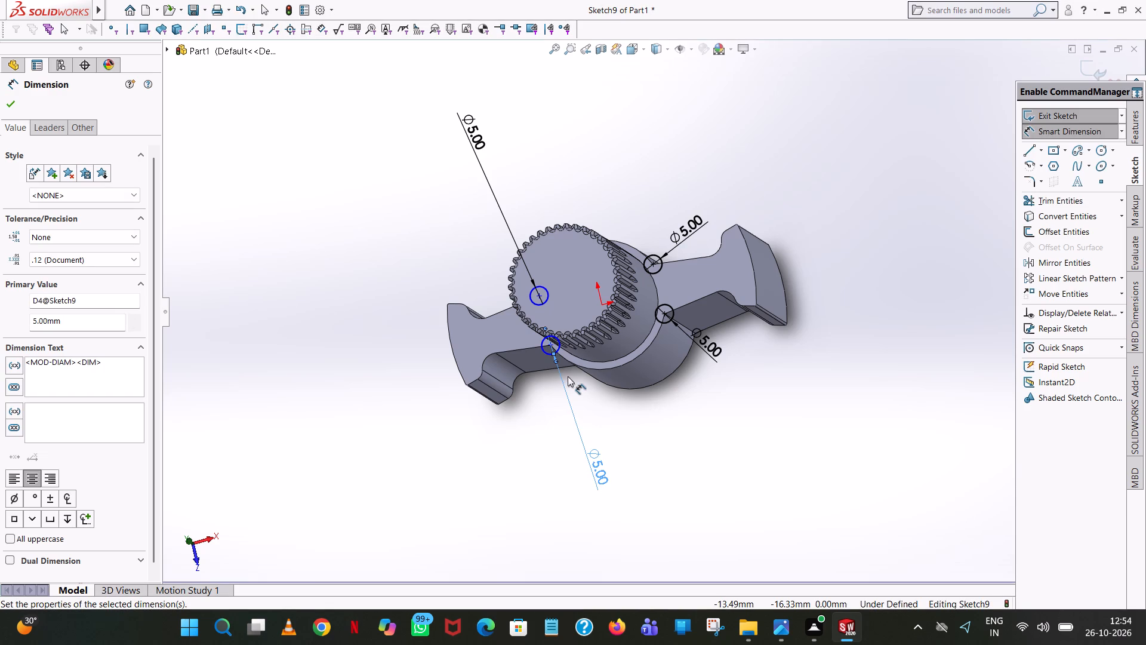
{"action": "left_click_drag", "start_coordinate": [0, 644], "coordinate": [347, 499]}
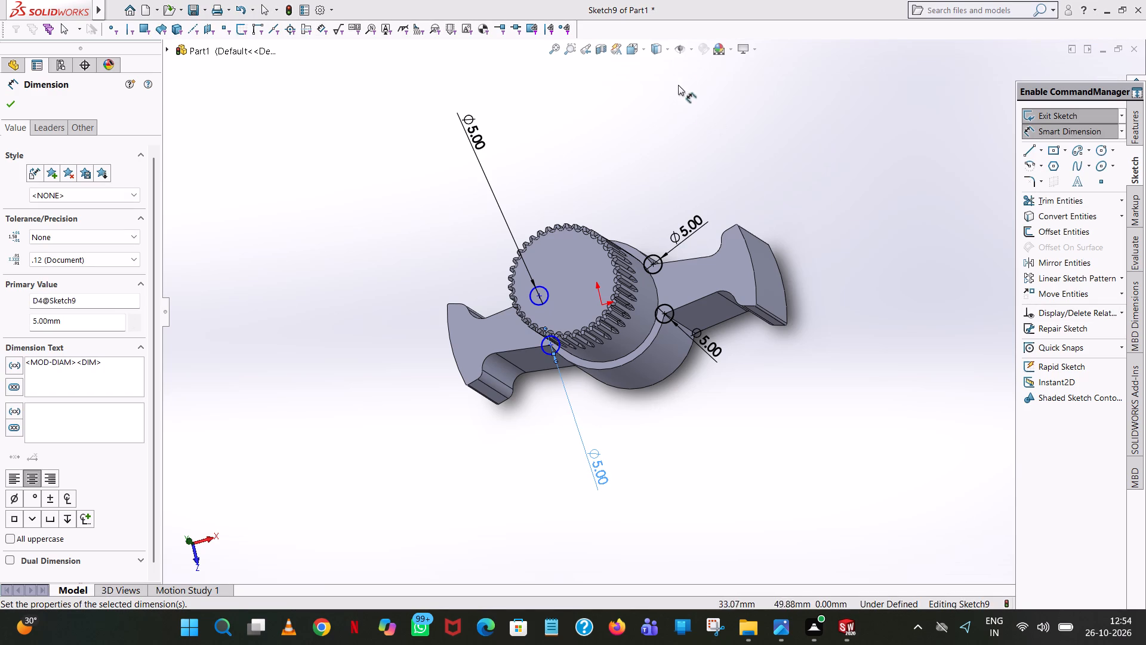
Dimension the horizontal and vertical distances from the origin to the centre of the -X spoke's upper hub-corner circle.
{"action": "left_click", "coordinate": [645, 47]}
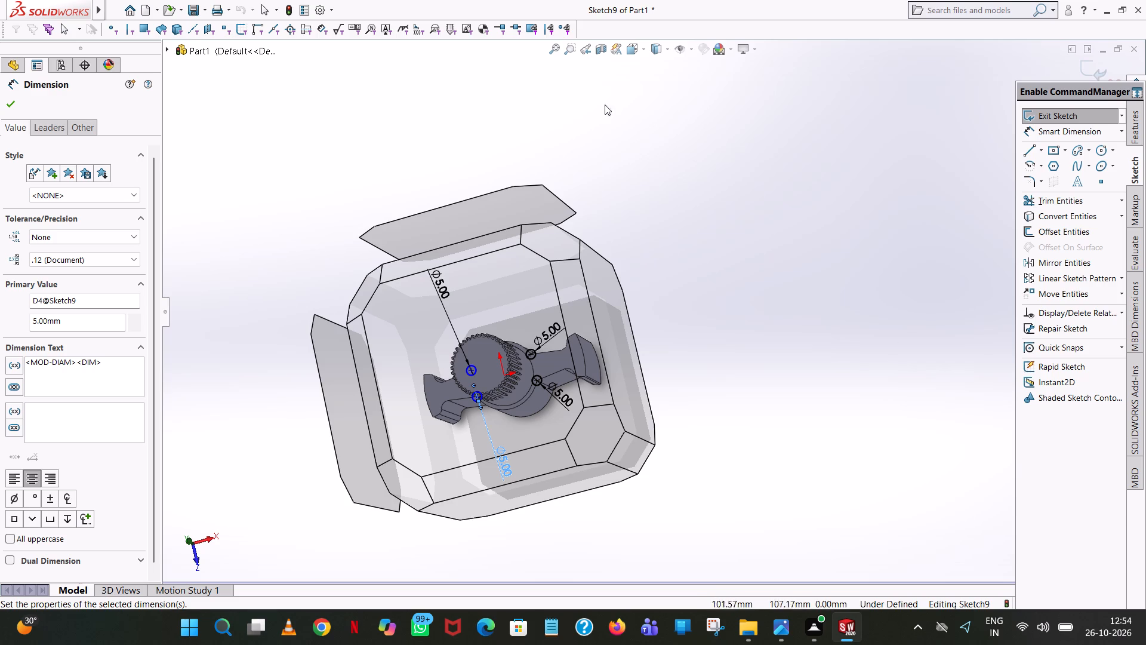
{"action": "left_click", "coordinate": [644, 50]}
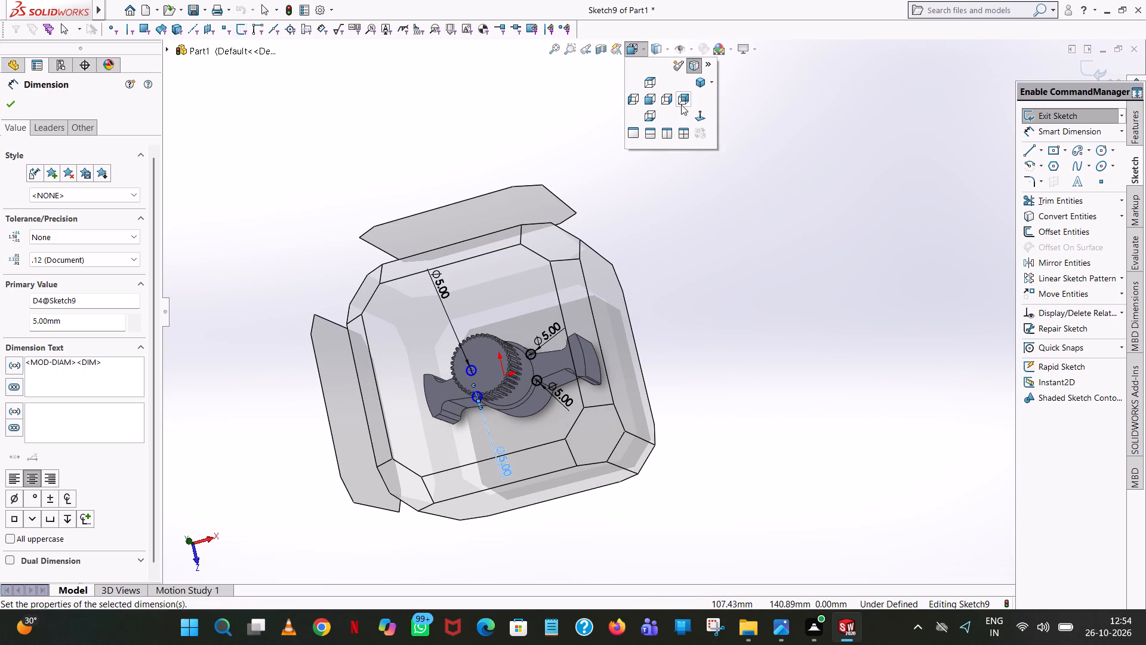
{"action": "left_click", "coordinate": [698, 121]}
{"action": "scroll", "coordinate": [677, 351], "scroll_direction": "down", "scroll_amount": 1}
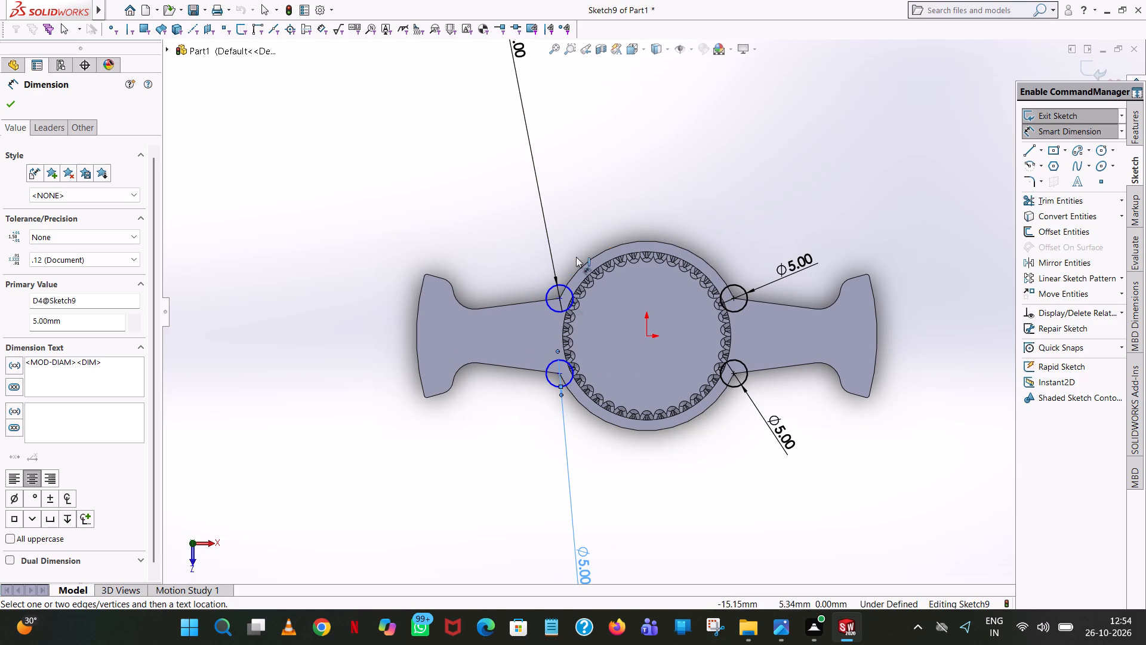
{"action": "left_click", "coordinate": [559, 299]}
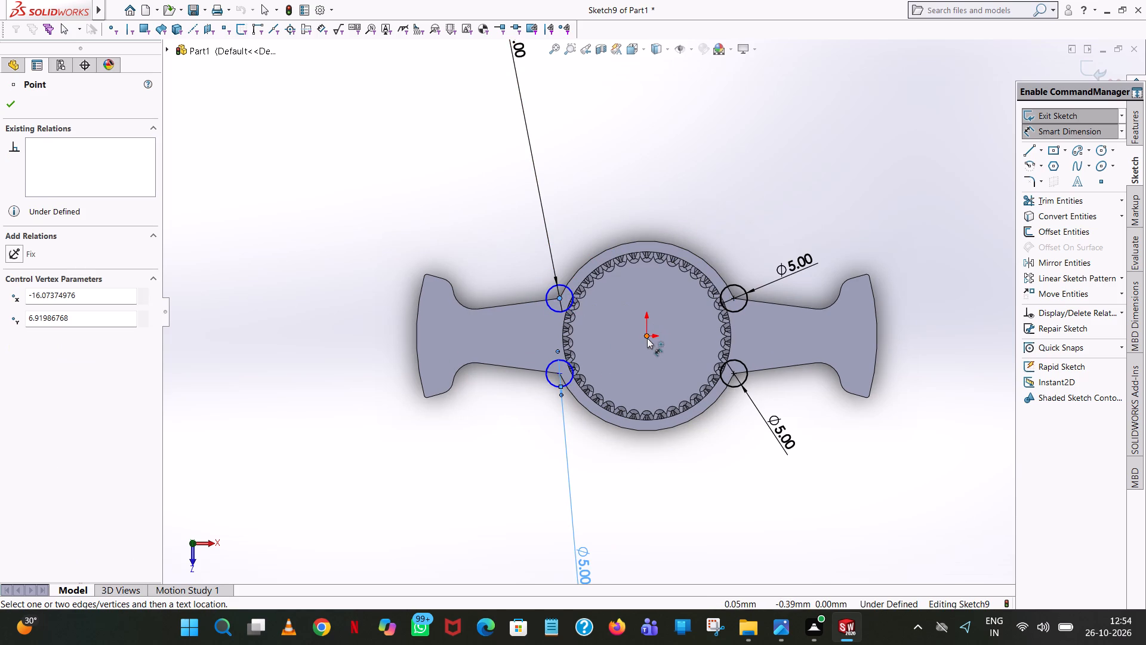
{"action": "left_click", "coordinate": [647, 339]}
{"action": "left_click", "coordinate": [612, 169]}
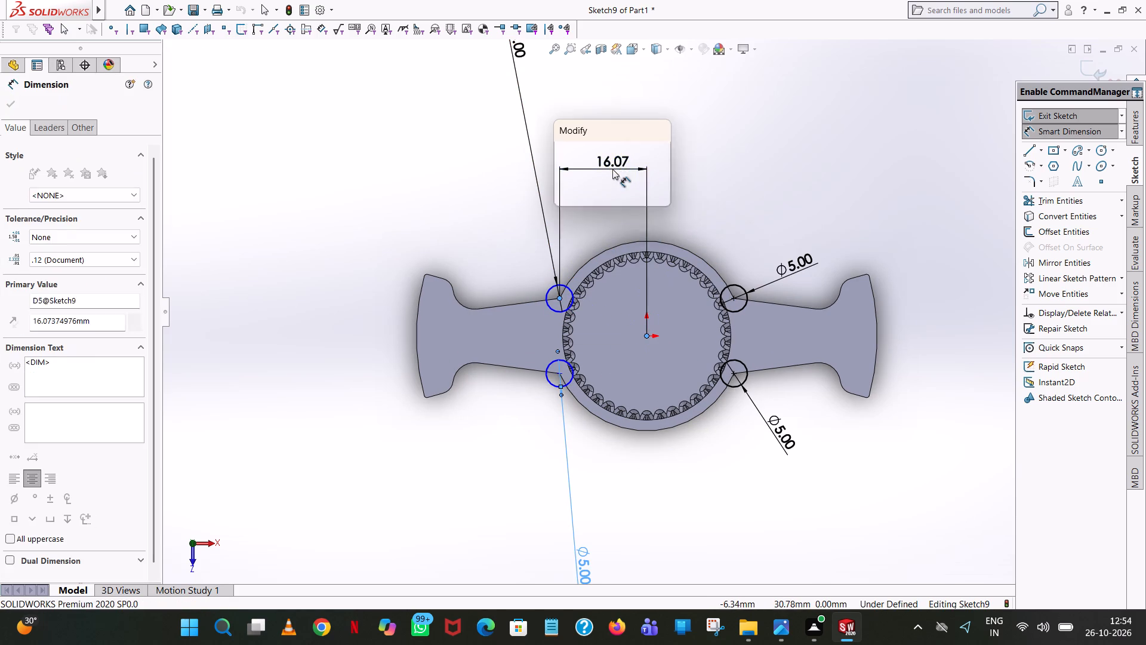
{"action": "left_click", "coordinate": [565, 148]}
{"action": "left_click", "coordinate": [649, 116]}
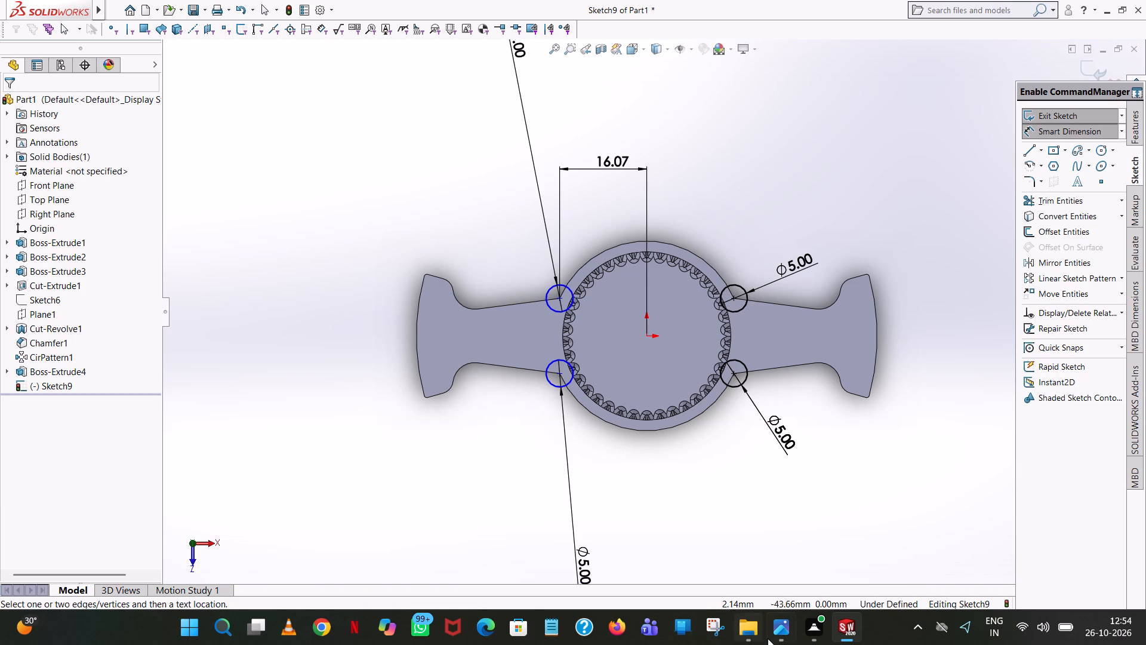
{"action": "left_click", "coordinate": [645, 335]}
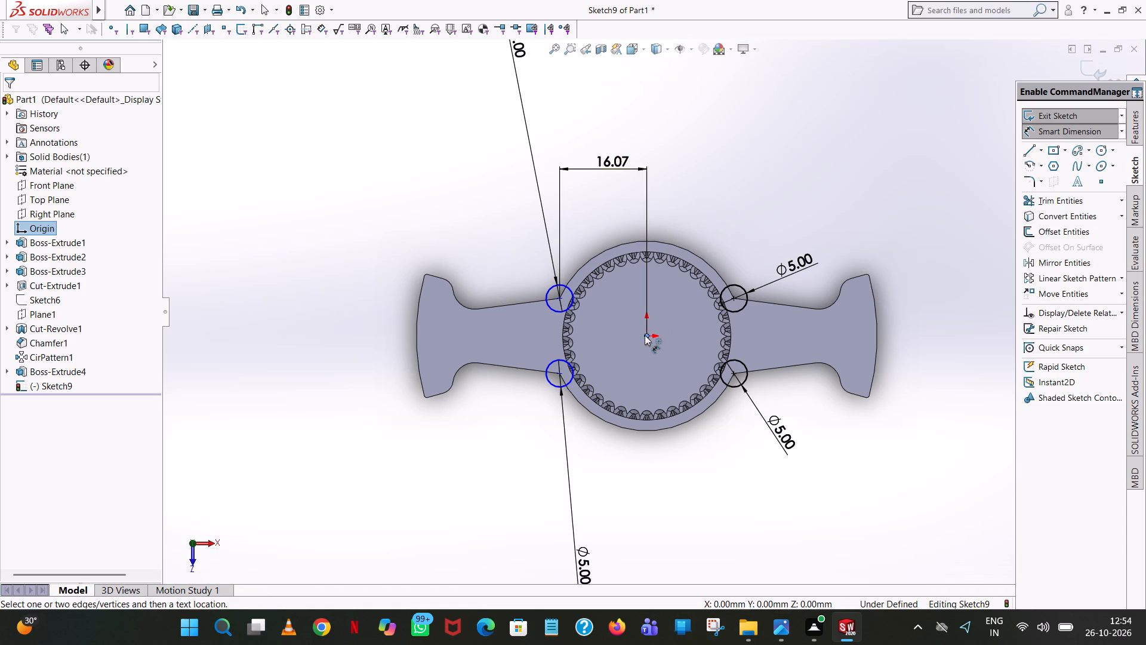
{"action": "left_click", "coordinate": [560, 299]}
{"action": "left_click", "coordinate": [336, 321]}
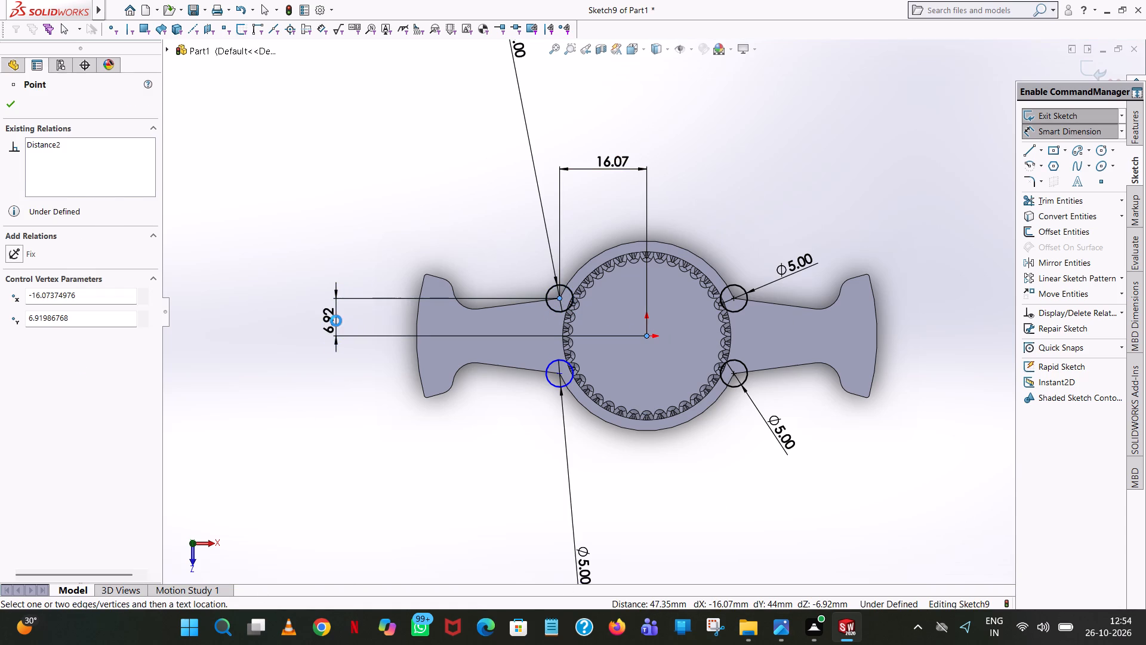
{"action": "left_click", "coordinate": [286, 302]}
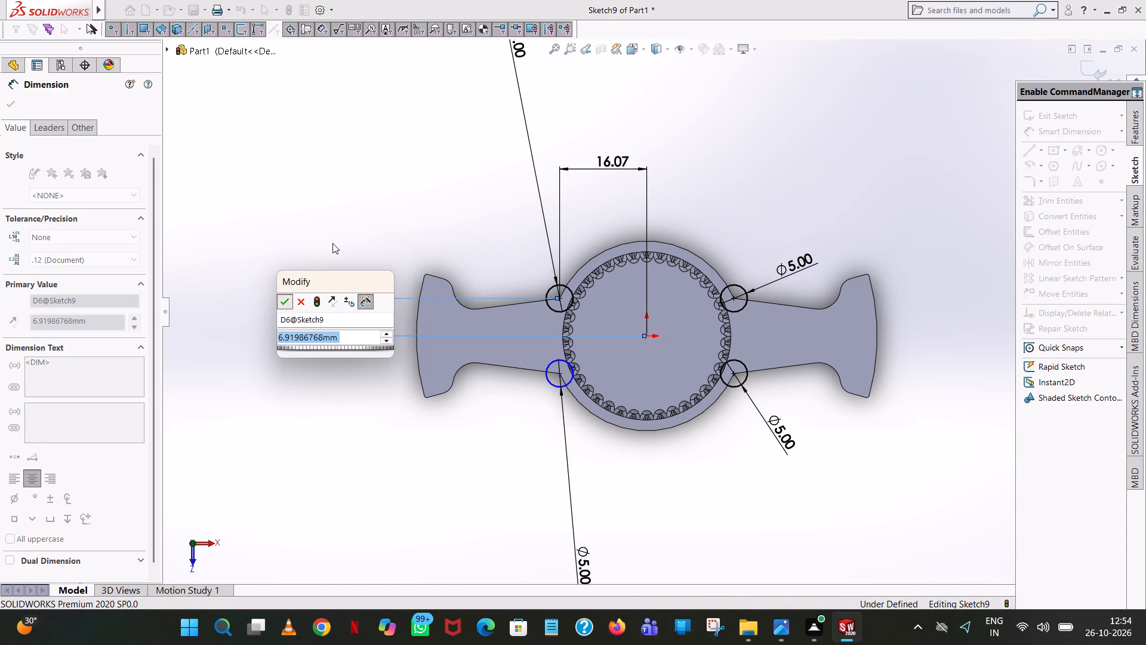
{"action": "left_click", "coordinate": [381, 174]}
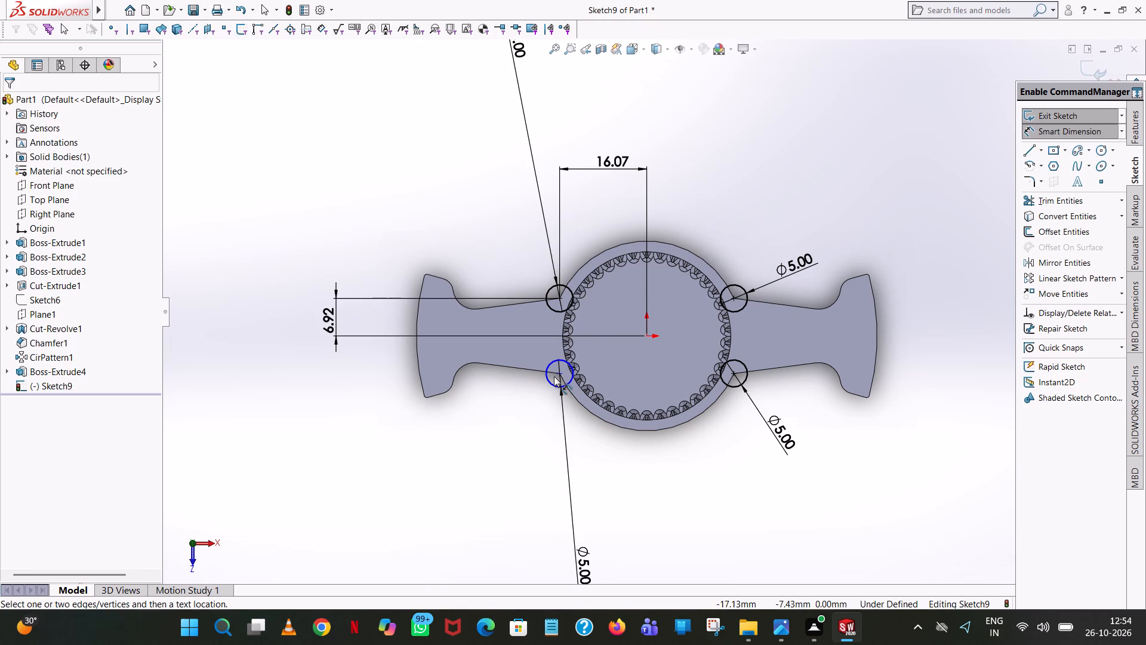
Dimension the vertical and horizontal distances from the origin to the centre of the -X spoke's lower hub-corner circle.
{"action": "left_click", "coordinate": [560, 371]}
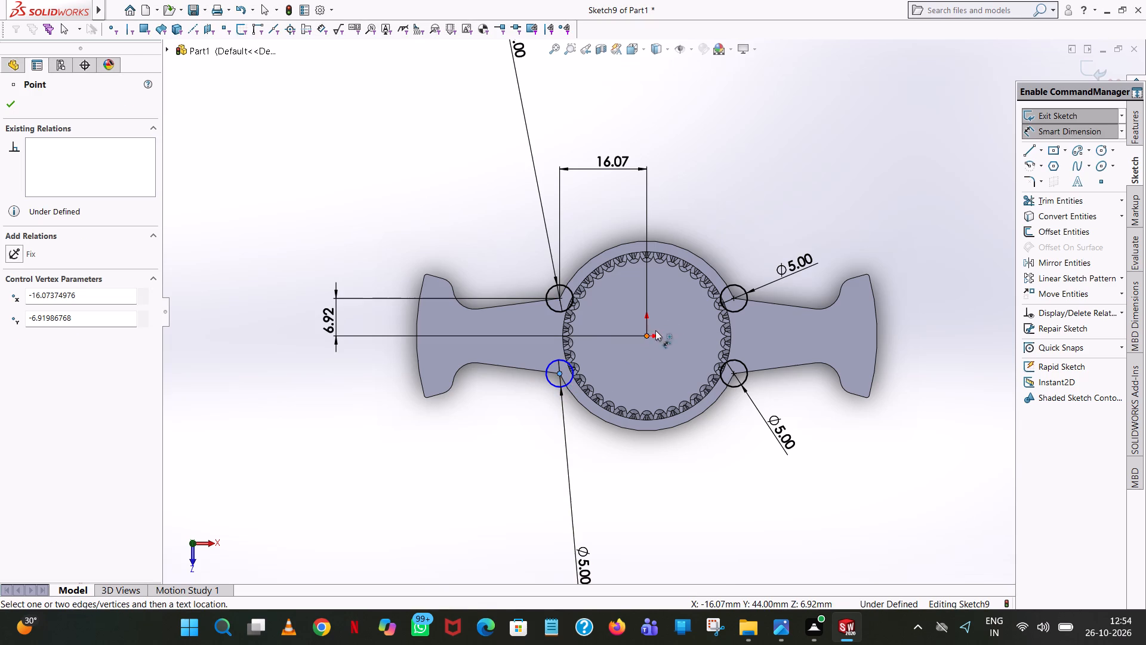
{"action": "left_click", "coordinate": [649, 338]}
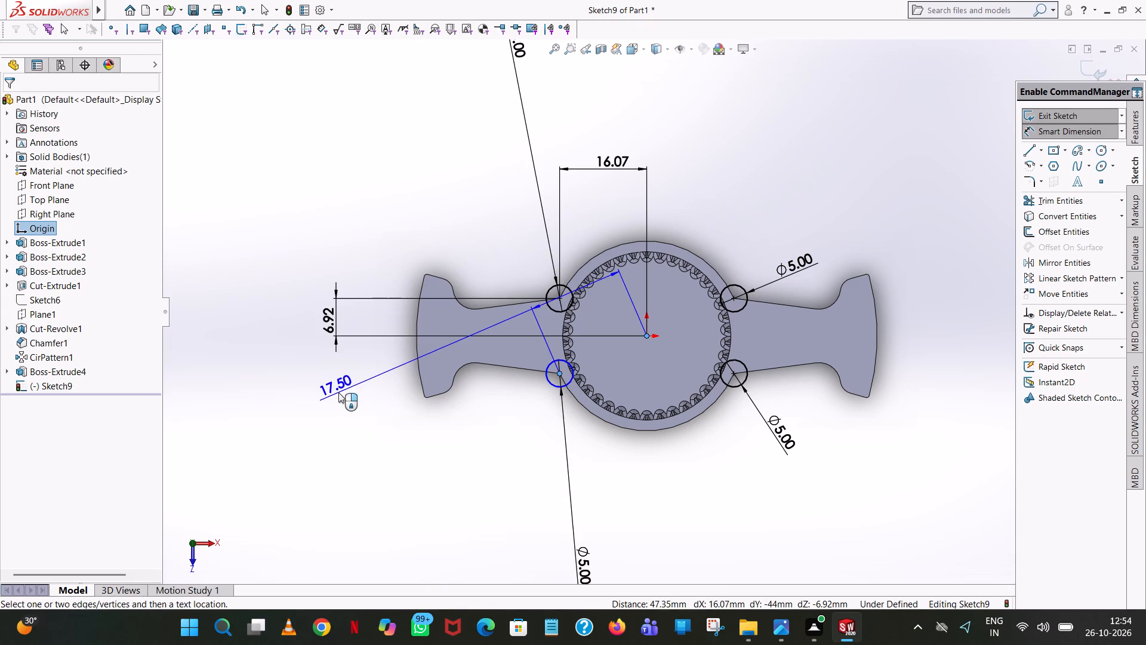
{"action": "left_click", "coordinate": [383, 357]}
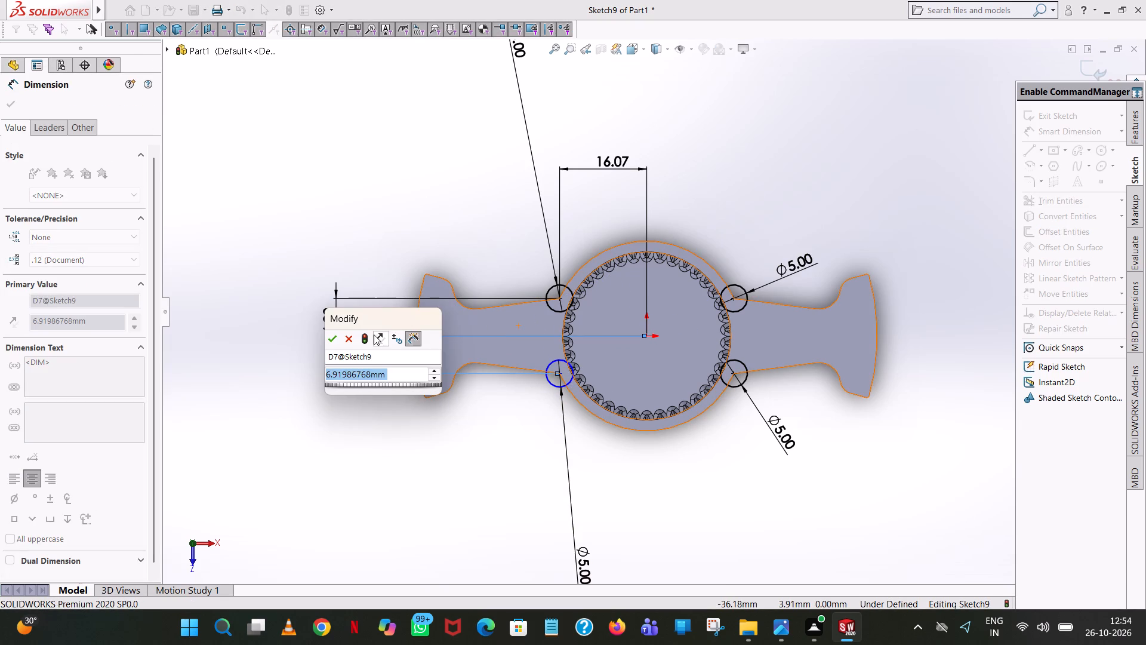
{"action": "left_click", "coordinate": [329, 337]}
{"action": "left_click", "coordinate": [435, 196]}
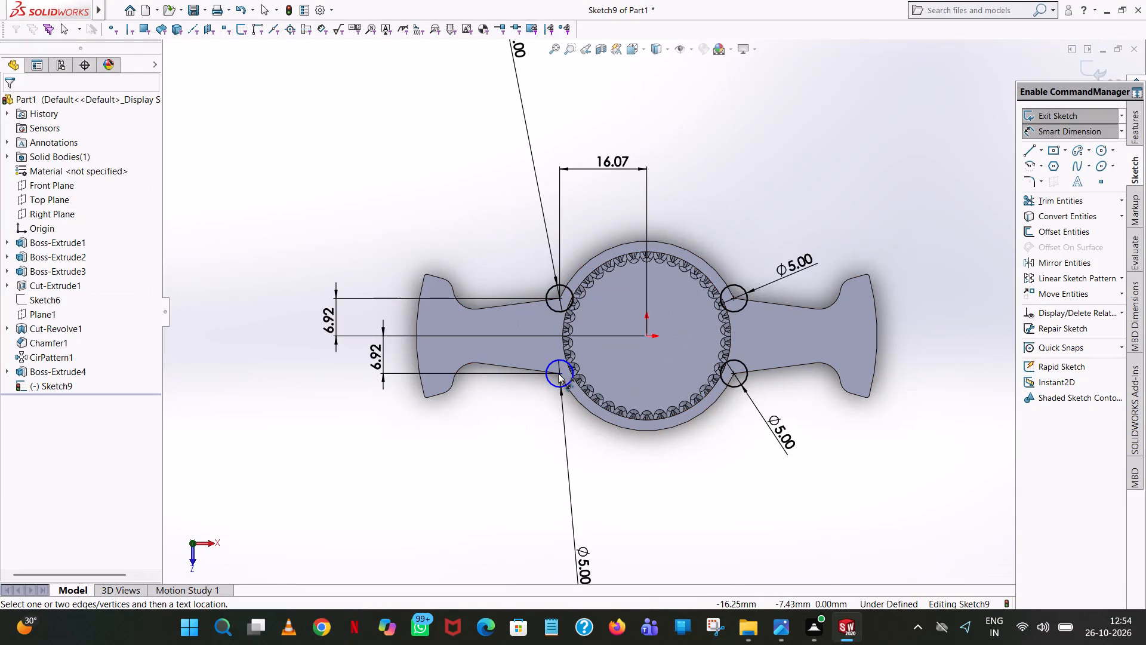
{"action": "left_click", "coordinate": [558, 373]}
{"action": "left_click", "coordinate": [645, 337]}
{"action": "left_click", "coordinate": [617, 518]}
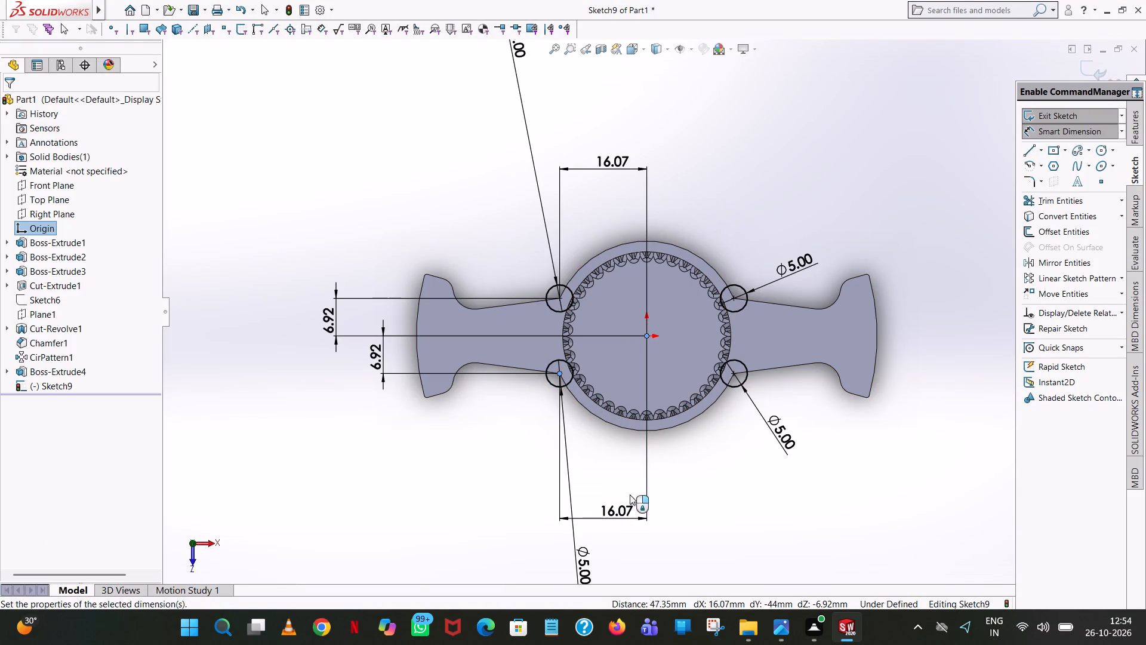
{"action": "left_click", "coordinate": [564, 492]}
{"action": "left_click", "coordinate": [564, 492]}
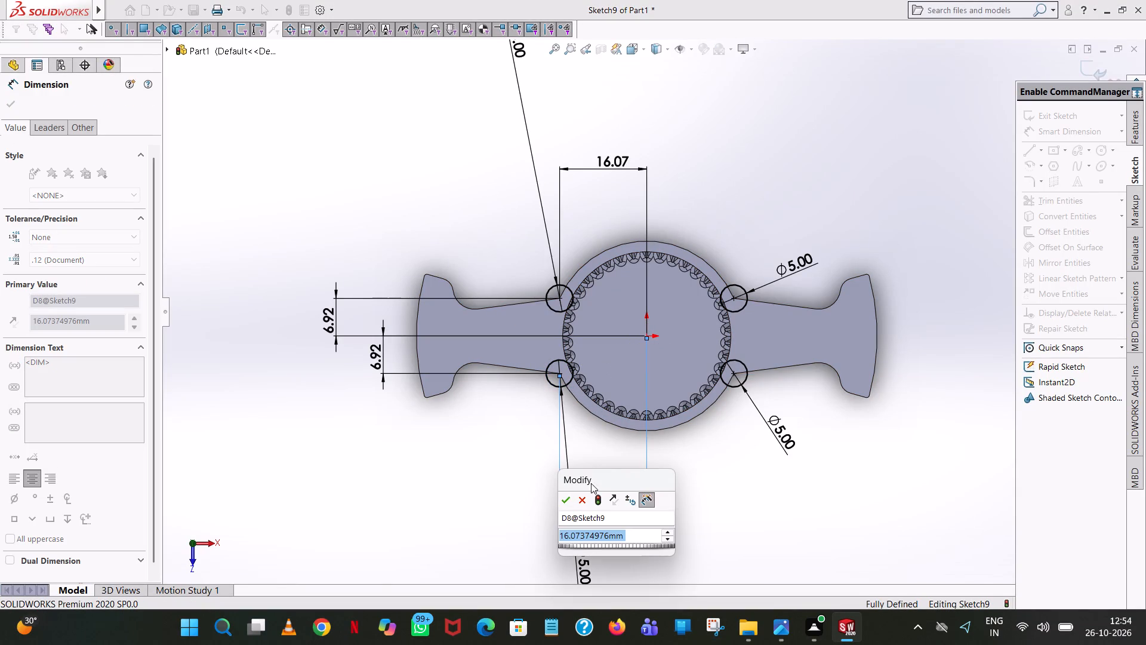
{"action": "left_click", "coordinate": [566, 502]}
{"action": "left_click", "coordinate": [753, 149]}
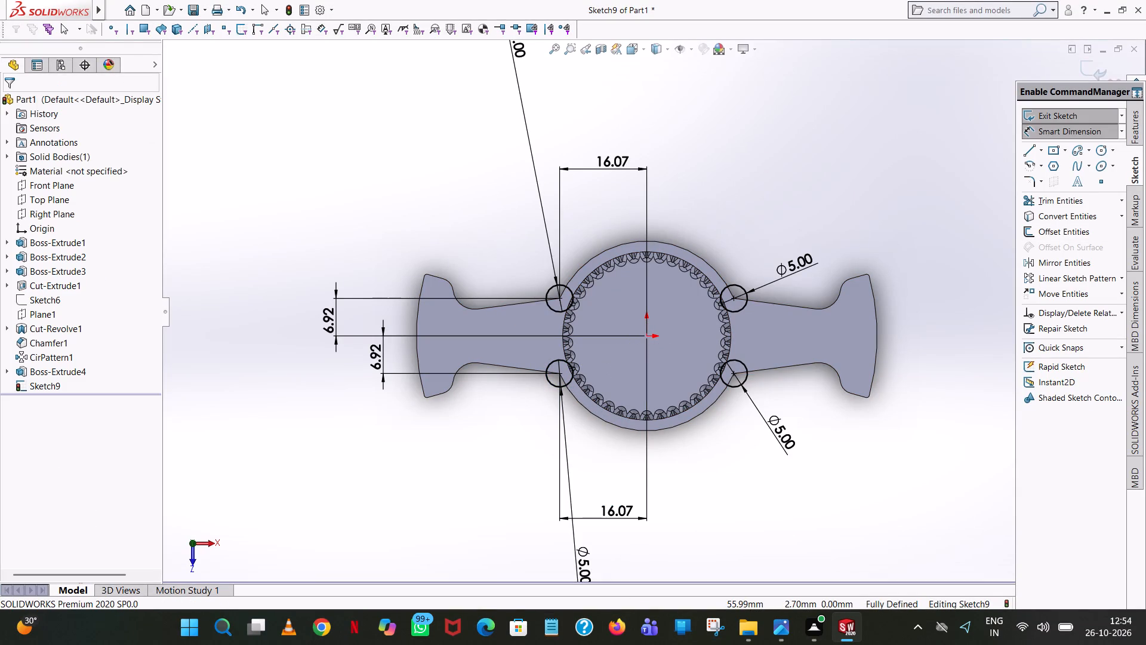
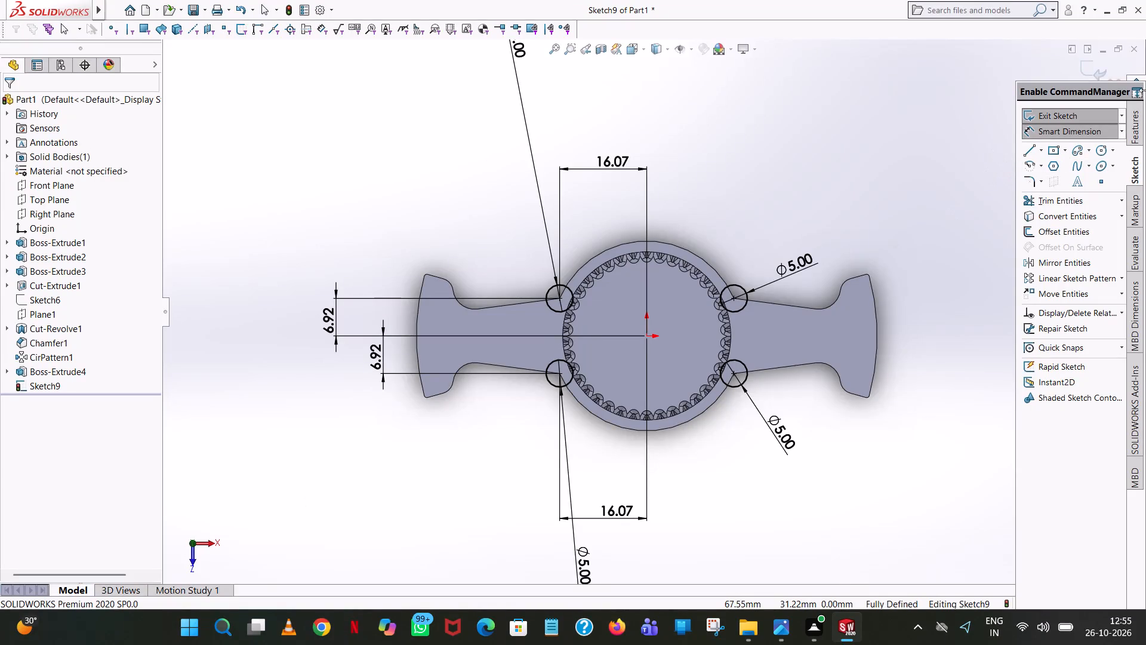
Cut-extrude the four 5 mm circles at the arm-to-hub corners with a blind depth of 35 mm.
{"action": "left_click", "coordinate": [1143, 115]}
{"action": "left_click", "coordinate": [1064, 193]}
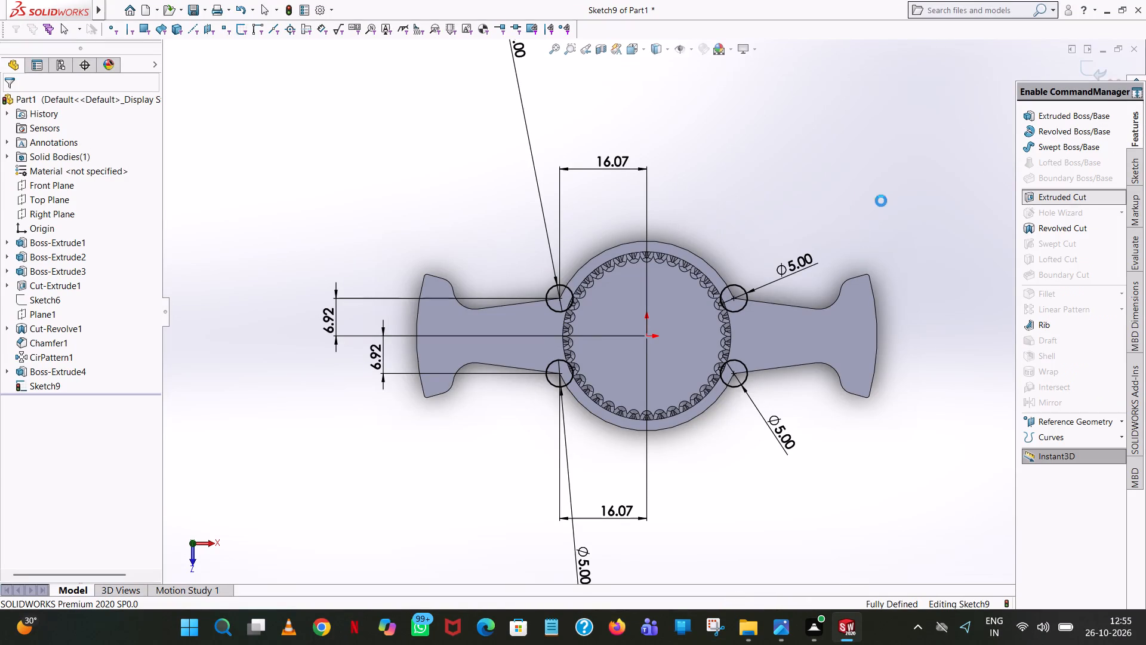
{"action": "middle_click_drag", "start_coordinate": [824, 460], "coordinate": [812, 160]}
{"action": "scroll", "coordinate": [804, 207], "scroll_direction": "up", "scroll_amount": 1}
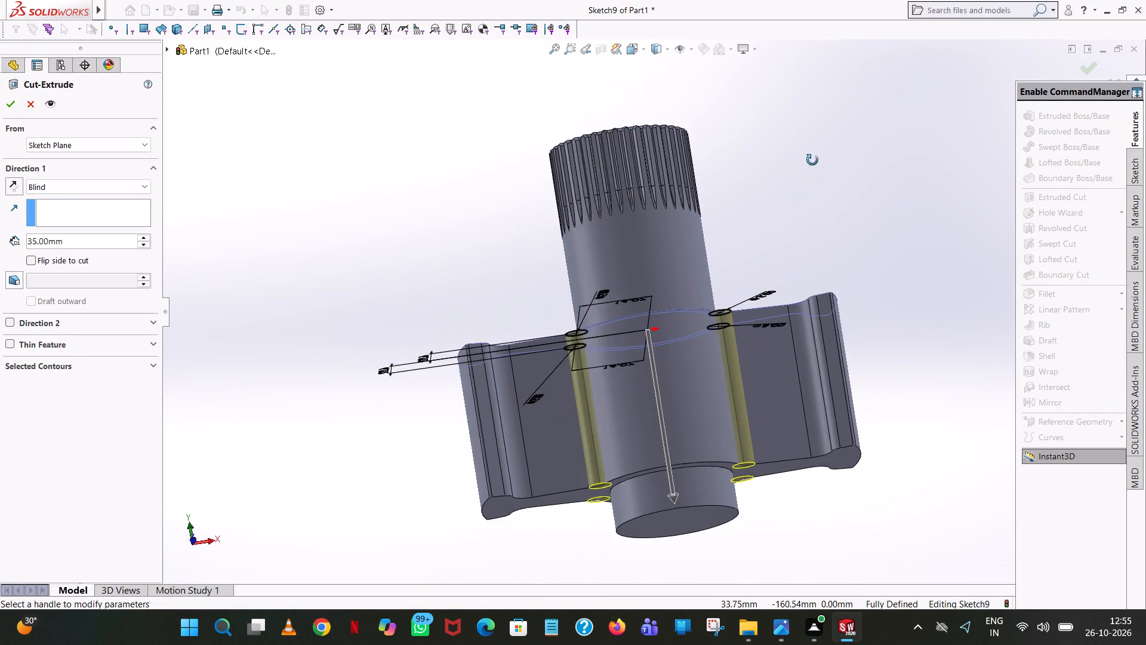
{"action": "middle_click_drag", "start_coordinate": [812, 160], "coordinate": [799, 195]}
{"action": "left_click_drag", "start_coordinate": [266, 82], "coordinate": [14, 155]}
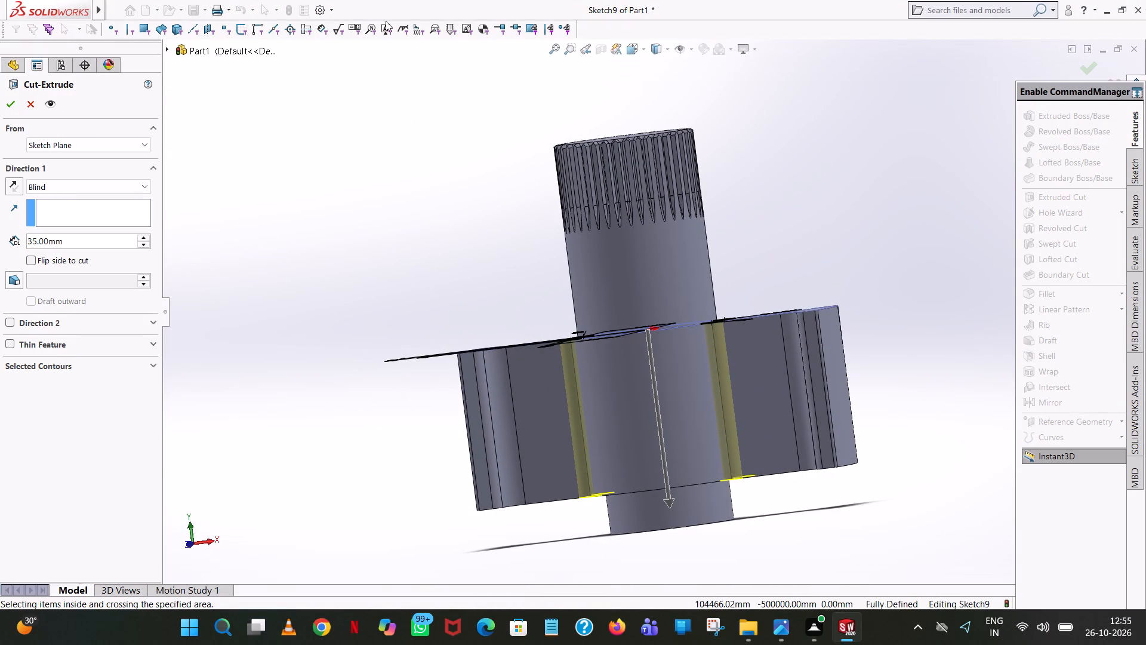
{"action": "left_click", "coordinate": [7, 105]}
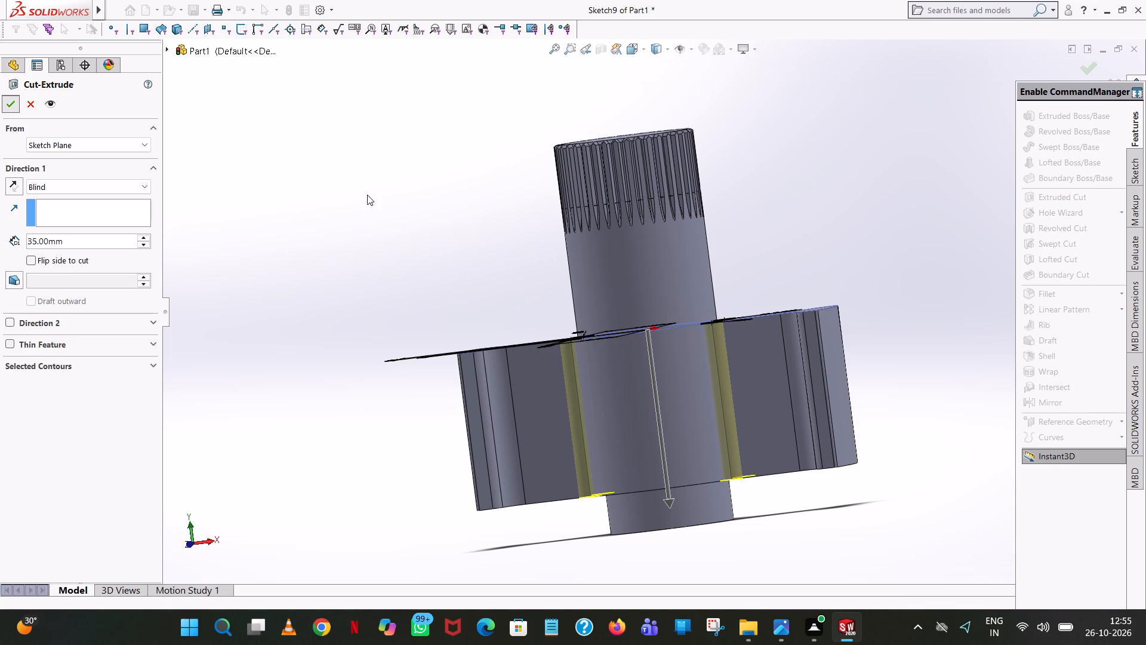
{"action": "left_click", "coordinate": [395, 200]}
Fillet the edge between the +X arm's +Z side face and its relief groove with a 4 mm radius.
{"action": "middle_click_drag", "start_coordinate": [395, 200], "coordinate": [485, 448]}
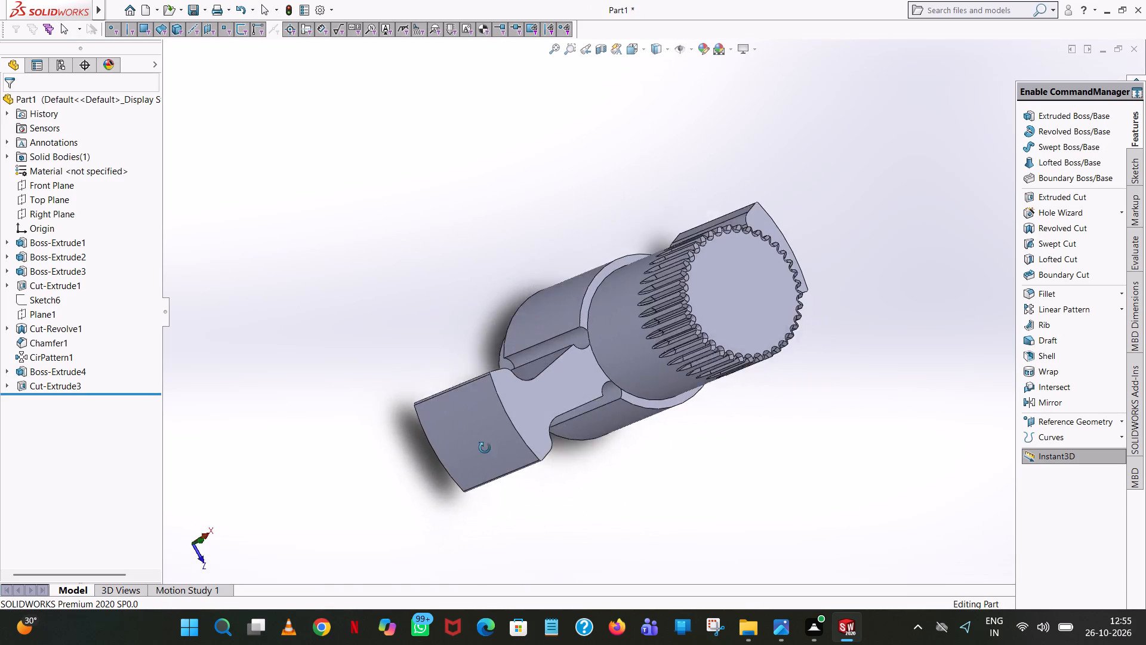
{"action": "middle_click_drag", "start_coordinate": [485, 448], "coordinate": [418, 287]}
{"action": "middle_click_drag", "start_coordinate": [755, 200], "coordinate": [773, 323]}
{"action": "scroll", "coordinate": [763, 272], "scroll_direction": "up", "scroll_amount": 1}
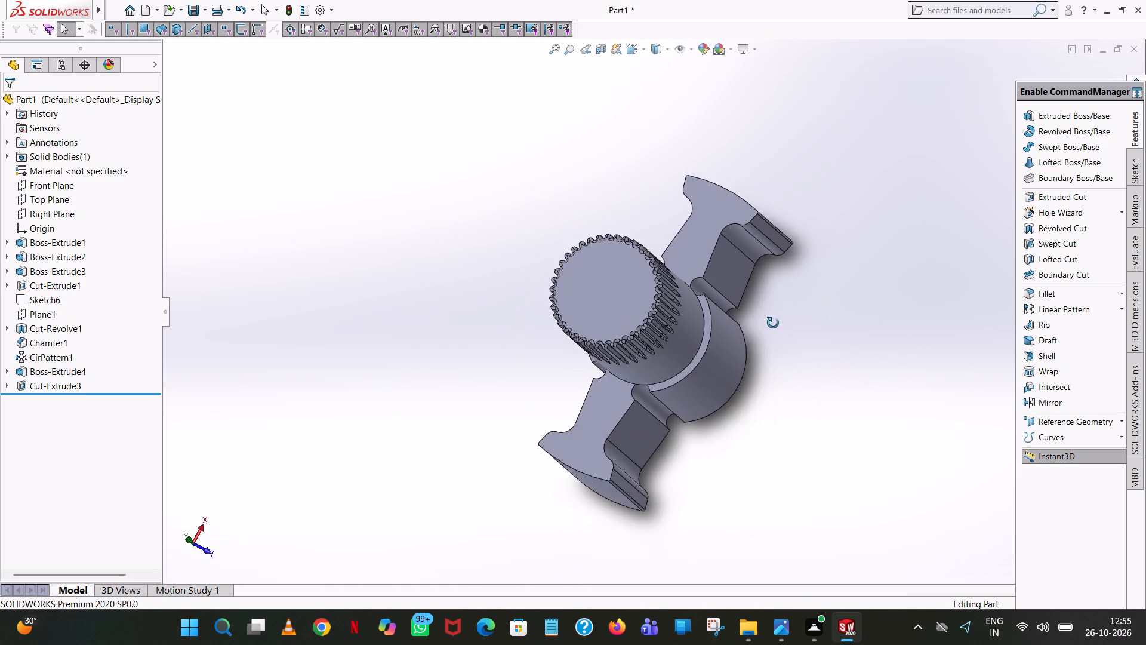
{"action": "middle_click_drag", "start_coordinate": [773, 323], "coordinate": [787, 343]}
{"action": "scroll", "coordinate": [791, 345], "scroll_direction": "down", "scroll_amount": 1}
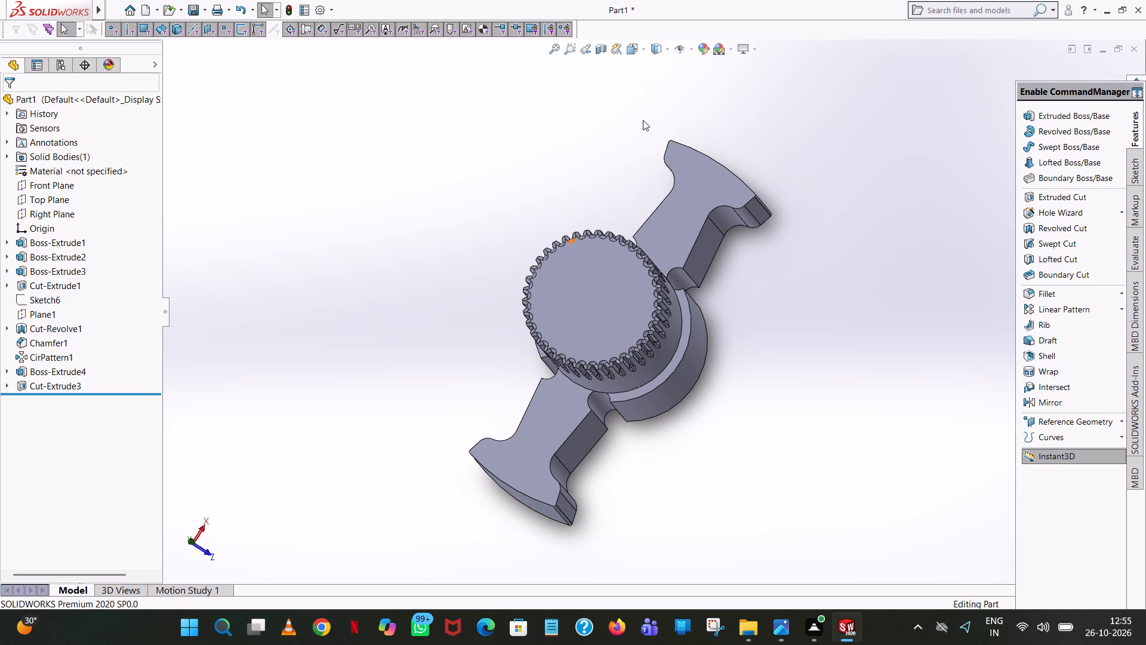
{"action": "scroll", "coordinate": [911, 312], "scroll_direction": "down", "scroll_amount": 2}
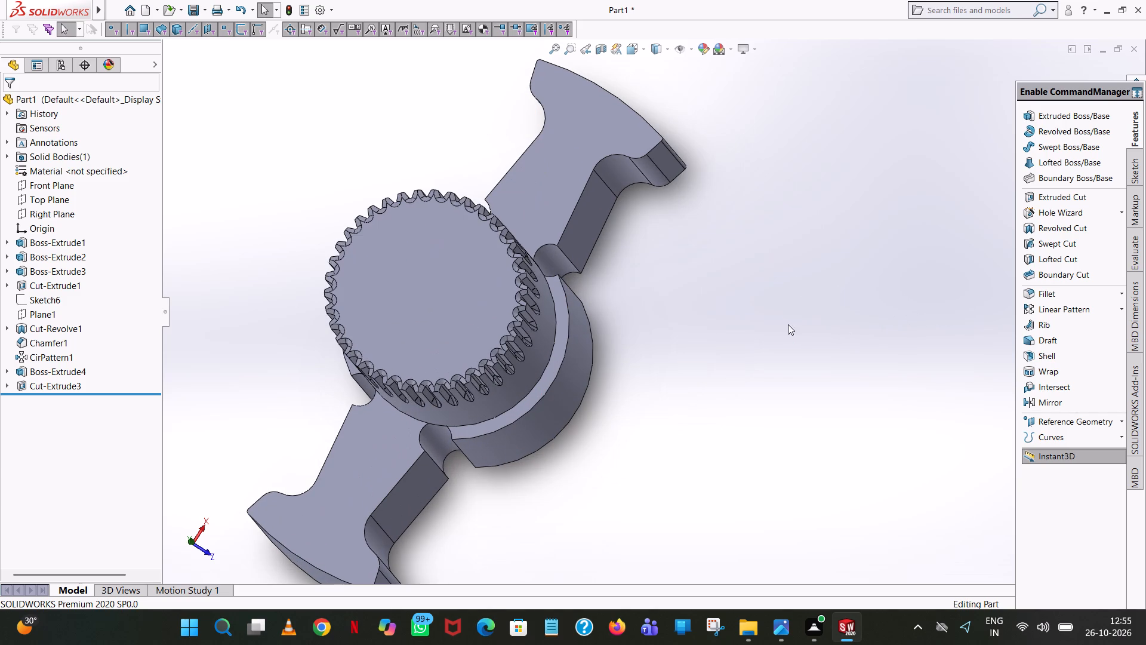
{"action": "right_click_drag", "start_coordinate": [0, 0], "coordinate": [13, 0]}
{"action": "left_click_drag", "start_coordinate": [0, 0], "coordinate": [377, 0]}
{"action": "left_click", "coordinate": [1085, 294]}
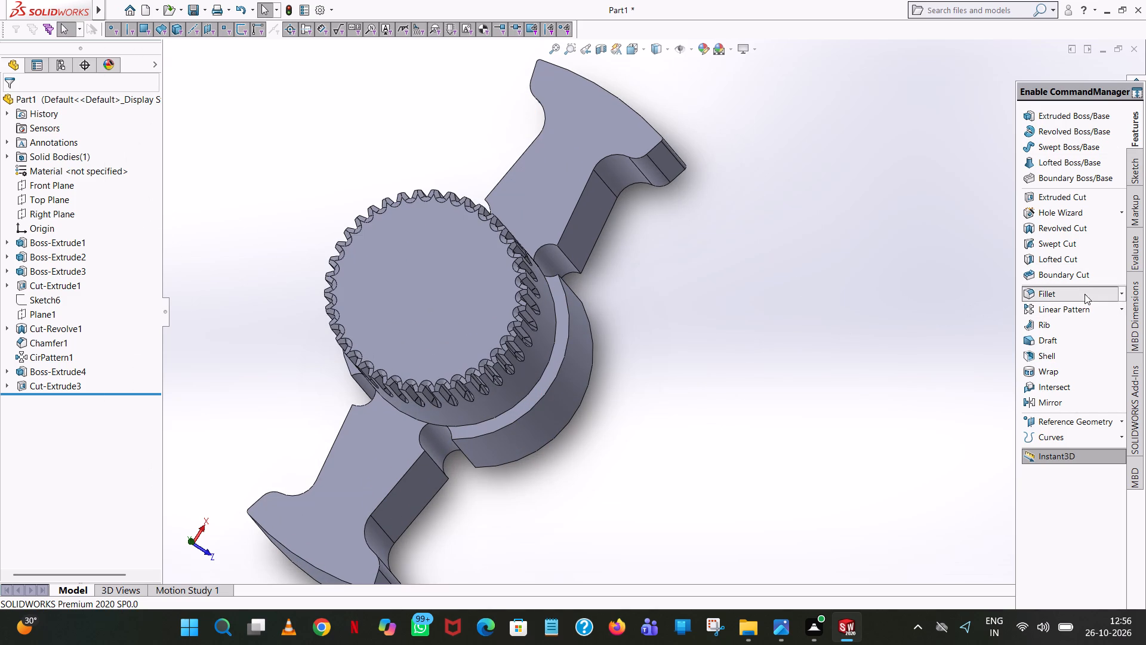
{"action": "key", "text": "4"}
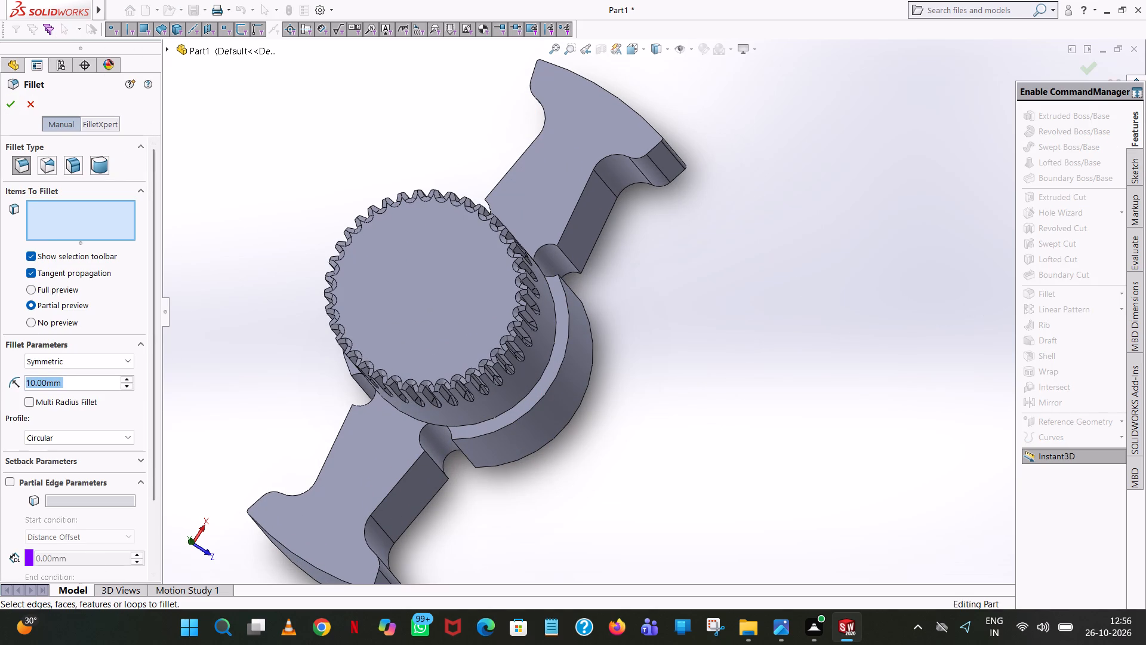
{"action": "left_click", "coordinate": [938, 266]}
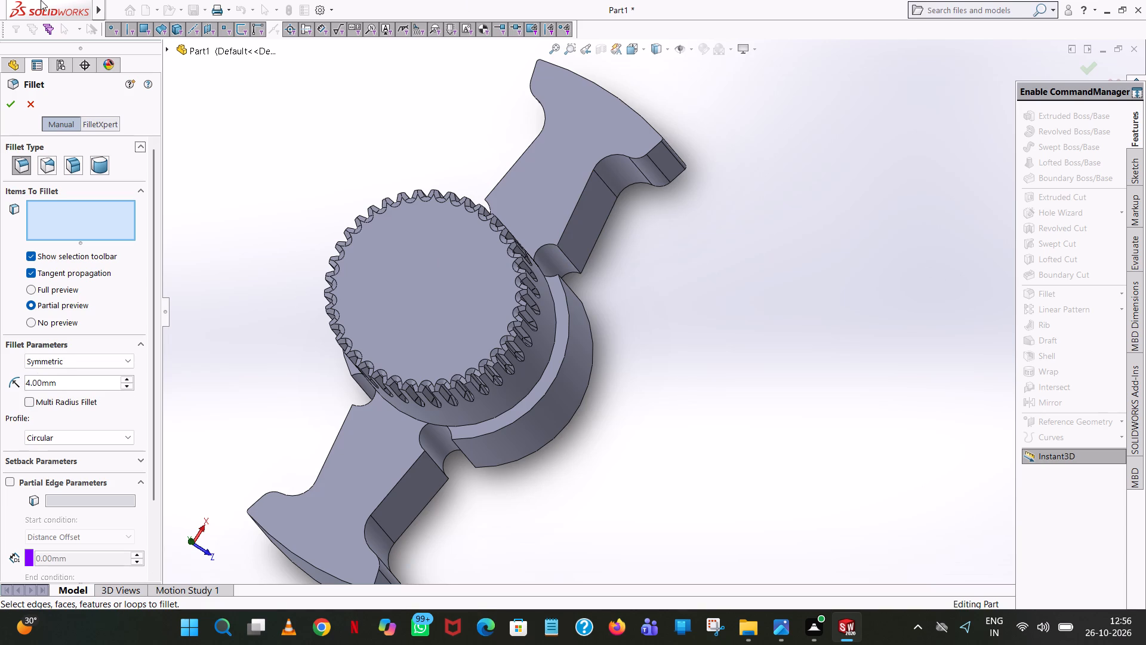
{"action": "scroll", "coordinate": [353, 268], "scroll_direction": "down", "scroll_amount": 3}
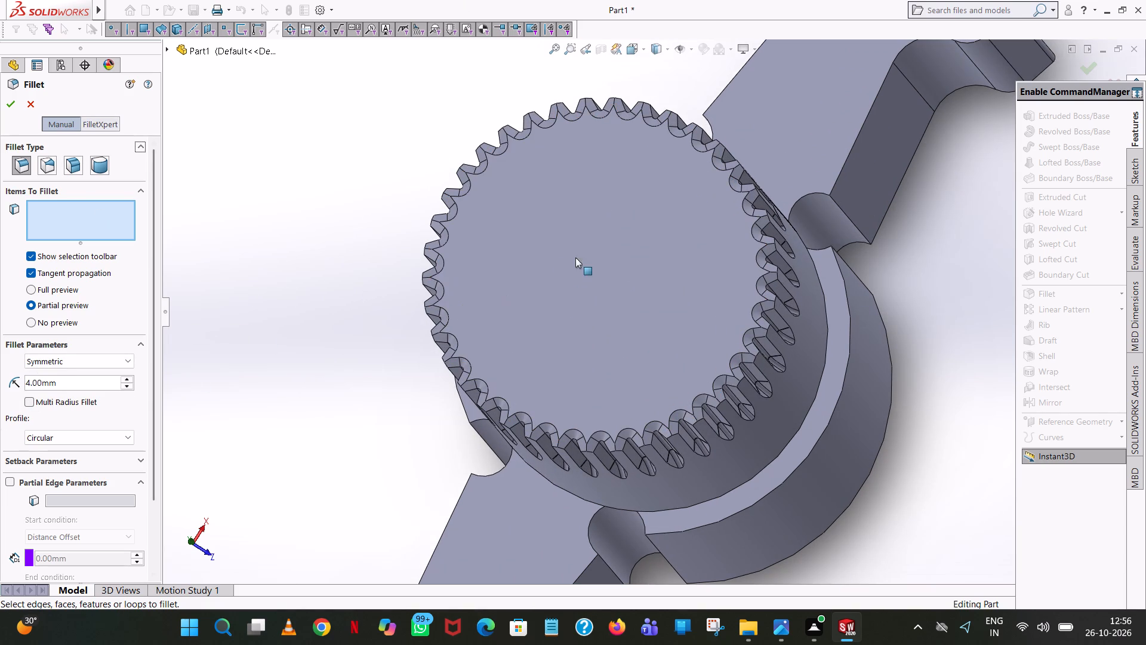
{"action": "left_click_drag", "start_coordinate": [0, 0], "coordinate": [249, 0]}
{"action": "scroll", "coordinate": [910, 242], "scroll_direction": "up", "scroll_amount": 2}
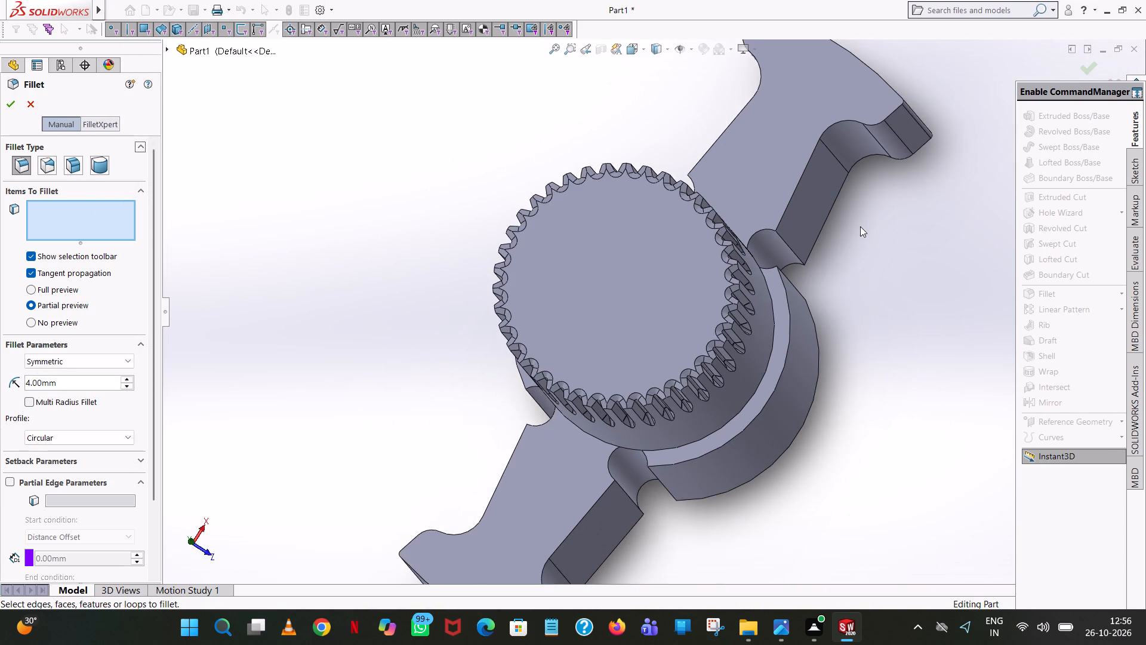
{"action": "scroll", "coordinate": [825, 226], "scroll_direction": "down", "scroll_amount": 5}
{"action": "left_click", "coordinate": [658, 298]}
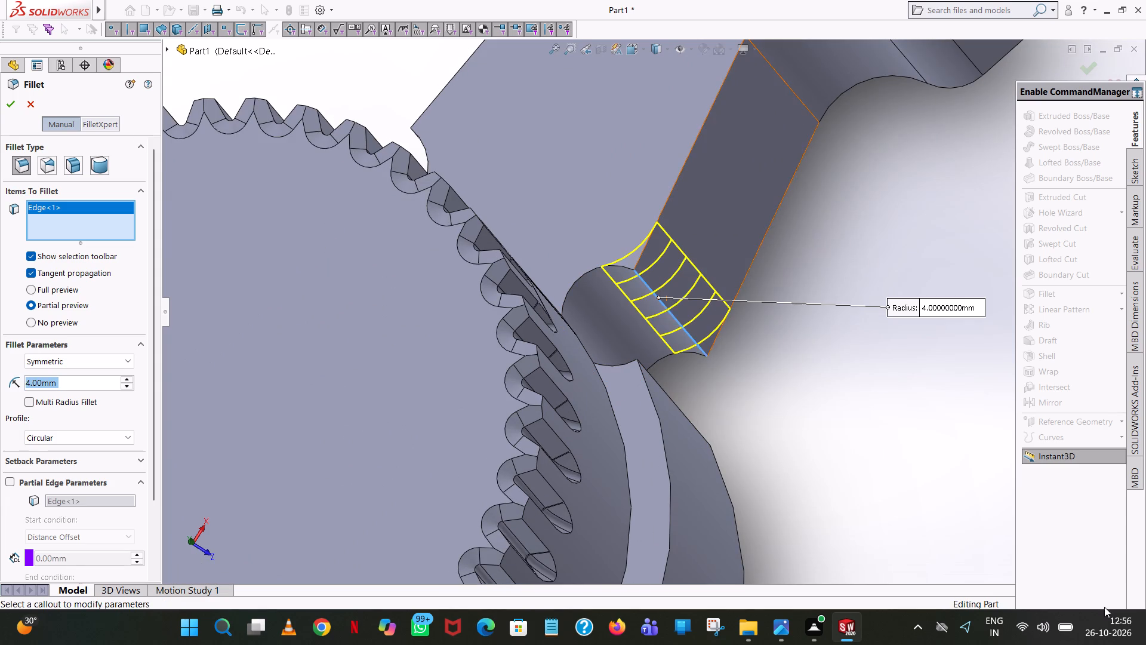
{"action": "left_click", "coordinate": [9, 104]}
Fillet the matching groove edge on the -Z side of the +X arm with a 4 mm radius.
{"action": "scroll", "coordinate": [864, 320], "scroll_direction": "up", "scroll_amount": 1}
{"action": "middle_click_drag", "start_coordinate": [864, 320], "coordinate": [888, 366]}
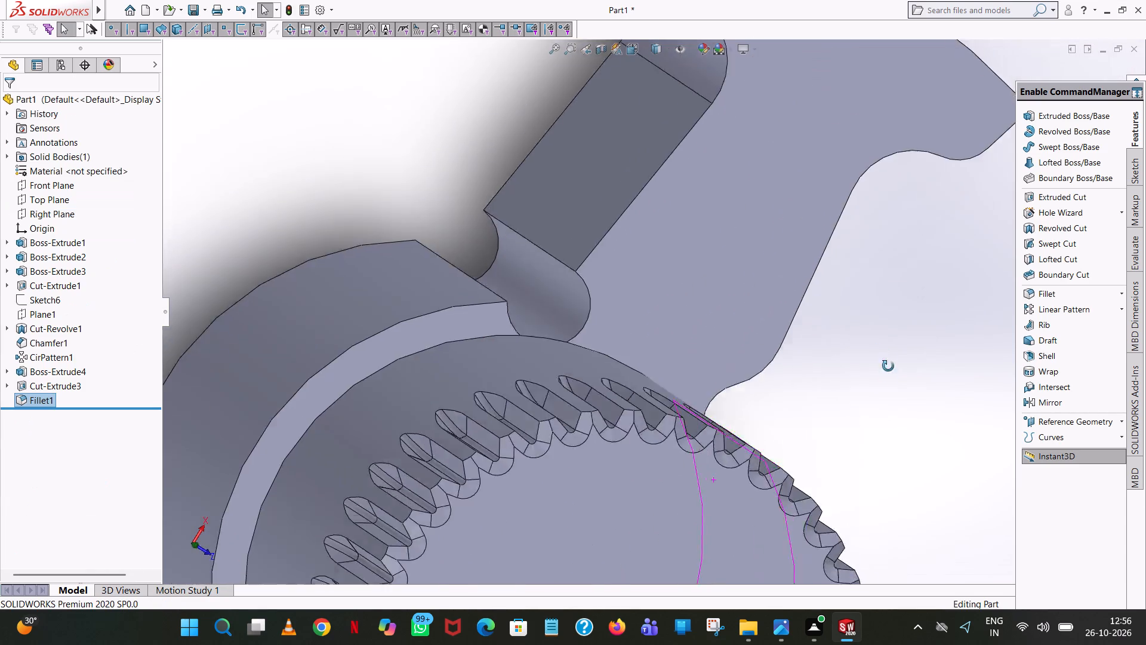
{"action": "middle_click_drag", "start_coordinate": [888, 366], "coordinate": [885, 348]}
{"action": "left_click", "coordinate": [1060, 292]}
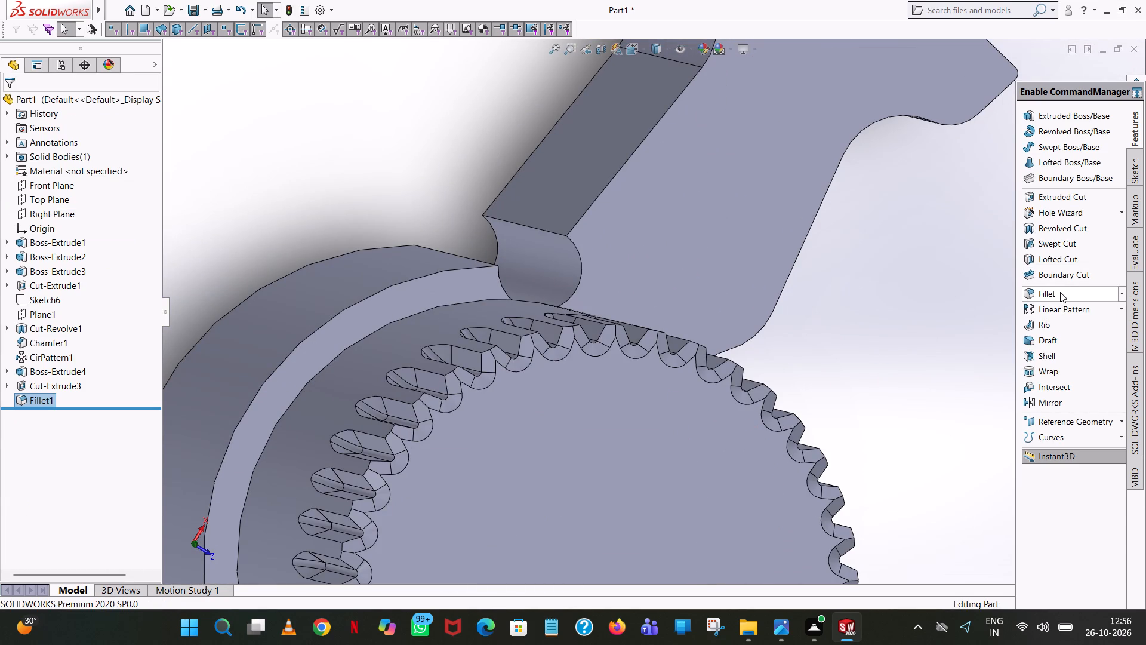
{"action": "left_click", "coordinate": [543, 229]}
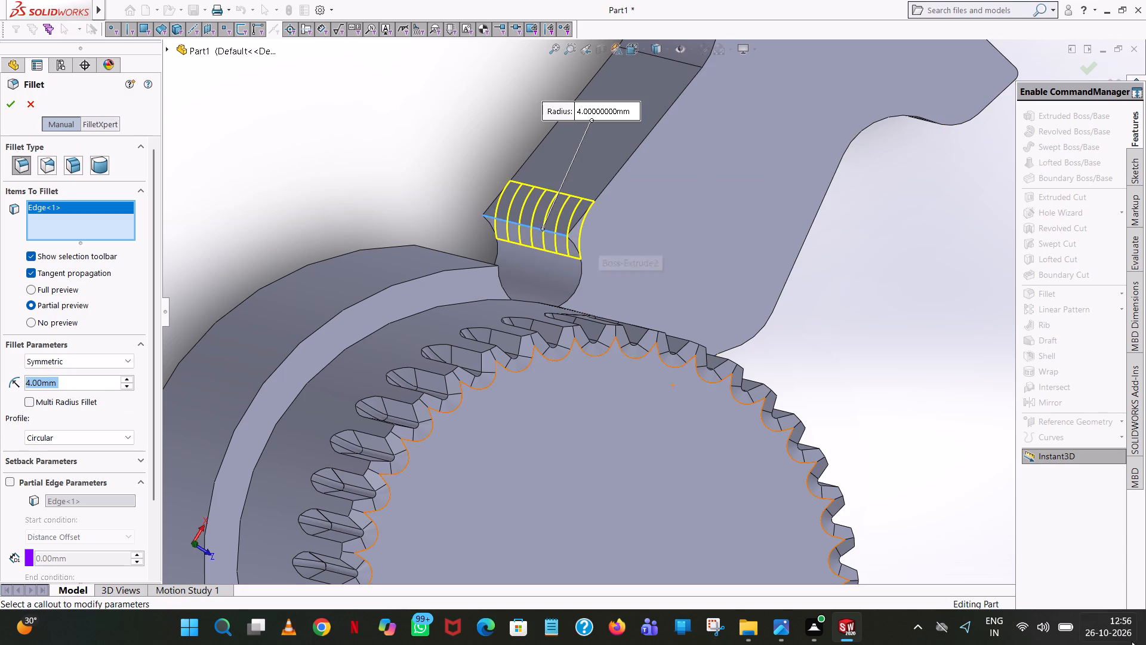
{"action": "left_click", "coordinate": [4, 105]}
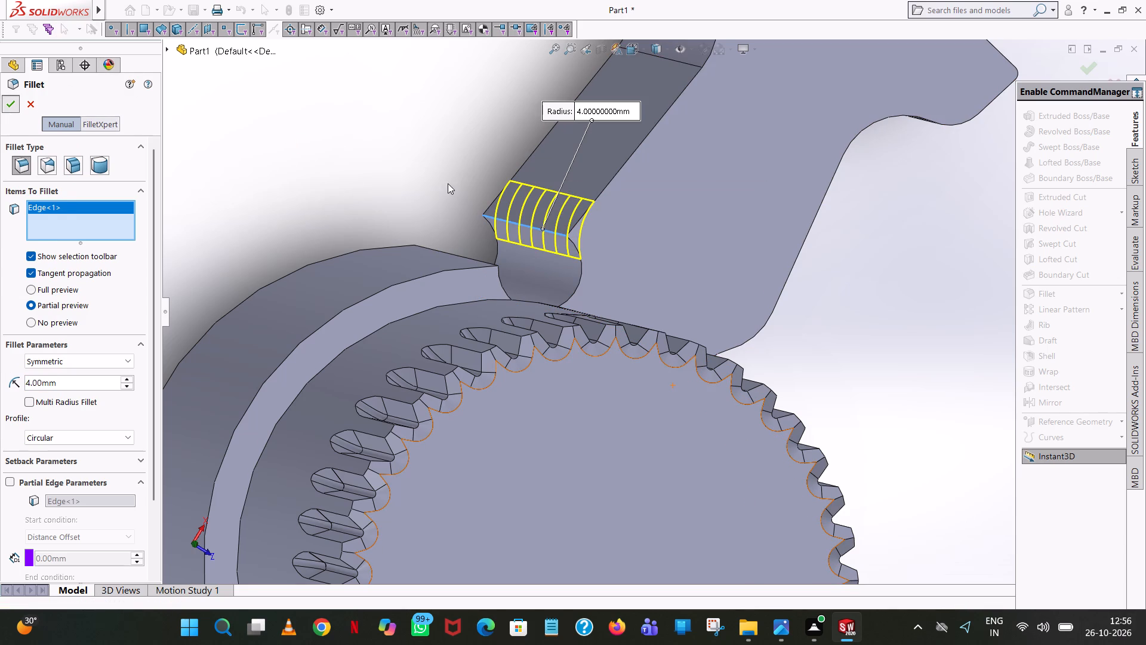
{"action": "left_click", "coordinate": [395, 177]}
Fillet the edge where the -X arm's -Z side face meets its relief groove with a 4 mm radius.
{"action": "scroll", "coordinate": [395, 177], "scroll_direction": "up", "scroll_amount": 5}
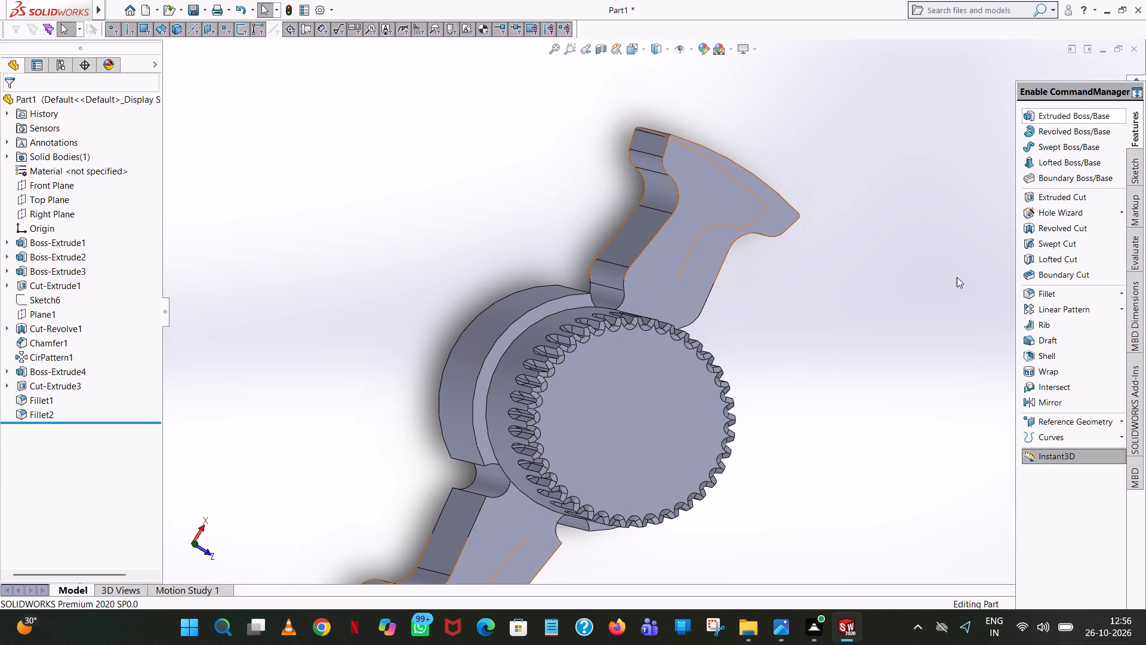
{"action": "left_click", "coordinate": [1086, 290]}
{"action": "scroll", "coordinate": [768, 448], "scroll_direction": "up", "scroll_amount": 5}
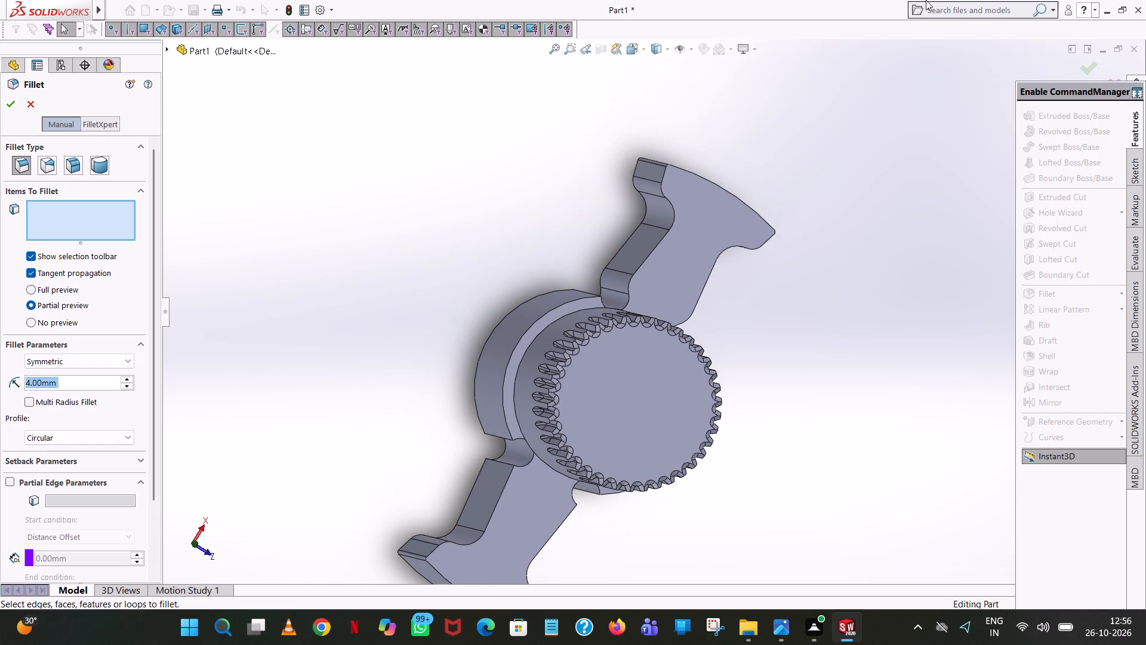
{"action": "scroll", "coordinate": [508, 459], "scroll_direction": "down", "scroll_amount": 3}
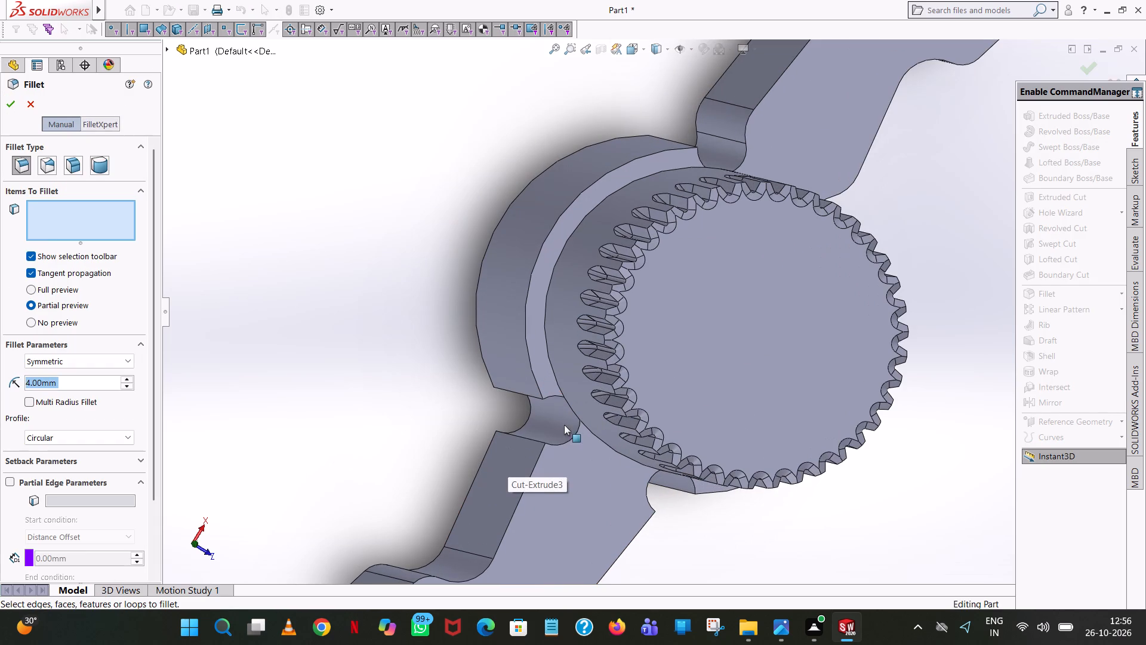
{"action": "left_click", "coordinate": [531, 438]}
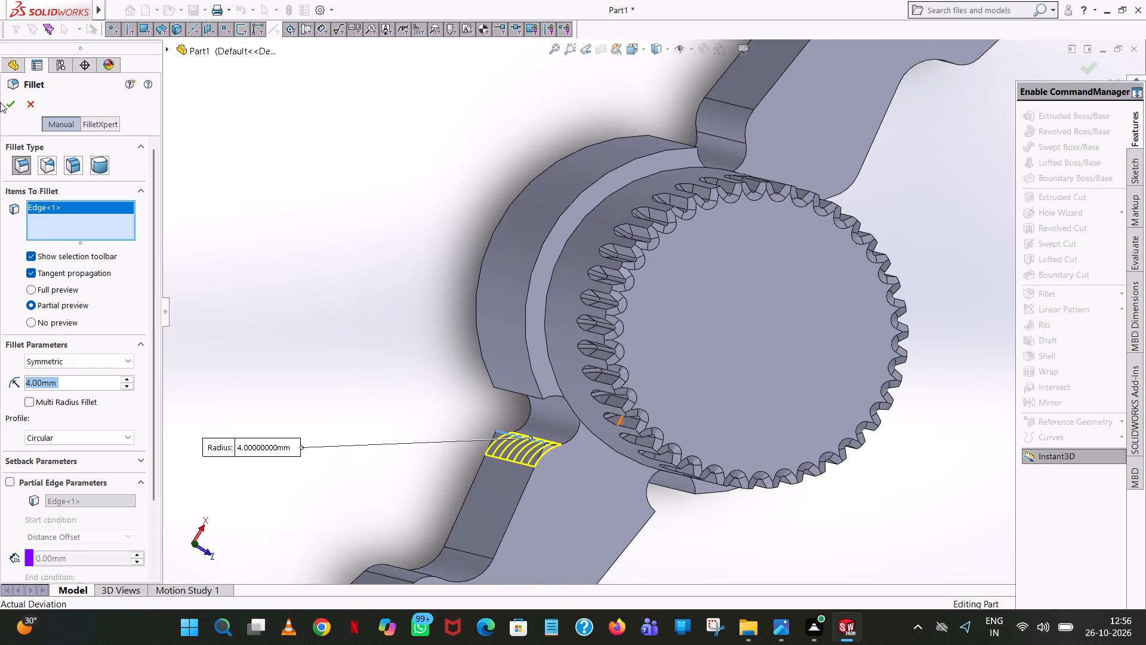
{"action": "left_click", "coordinate": [2, 100]}
{"action": "left_click_drag", "start_coordinate": [137, 0], "coordinate": [844, 0]}
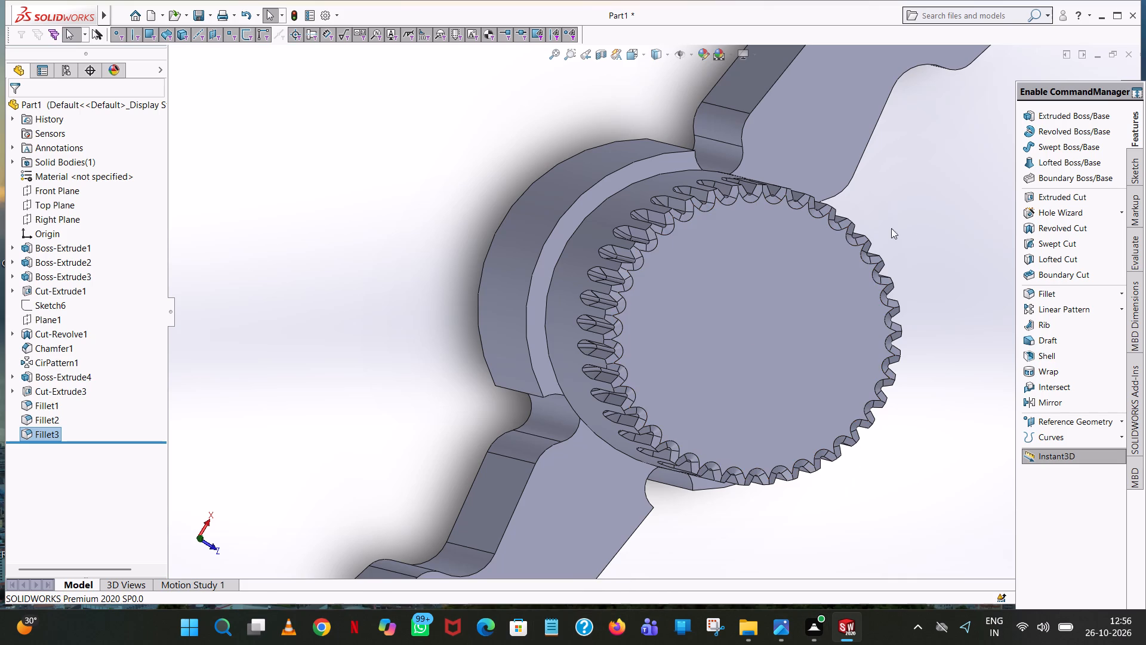
Fillet the remaining groove edge on the +Z side of the -X arm with a 4 mm radius.
{"action": "left_click", "coordinate": [1062, 300]}
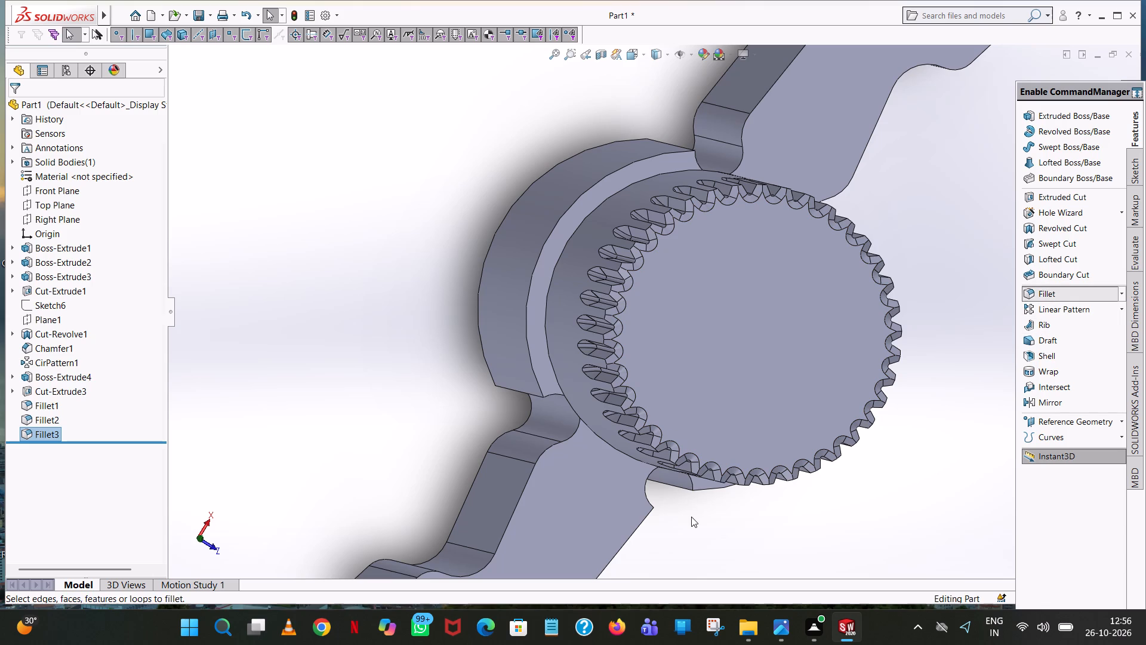
{"action": "middle_click_drag", "start_coordinate": [693, 515], "coordinate": [660, 488]}
{"action": "scroll", "coordinate": [676, 500], "scroll_direction": "up", "scroll_amount": 1}
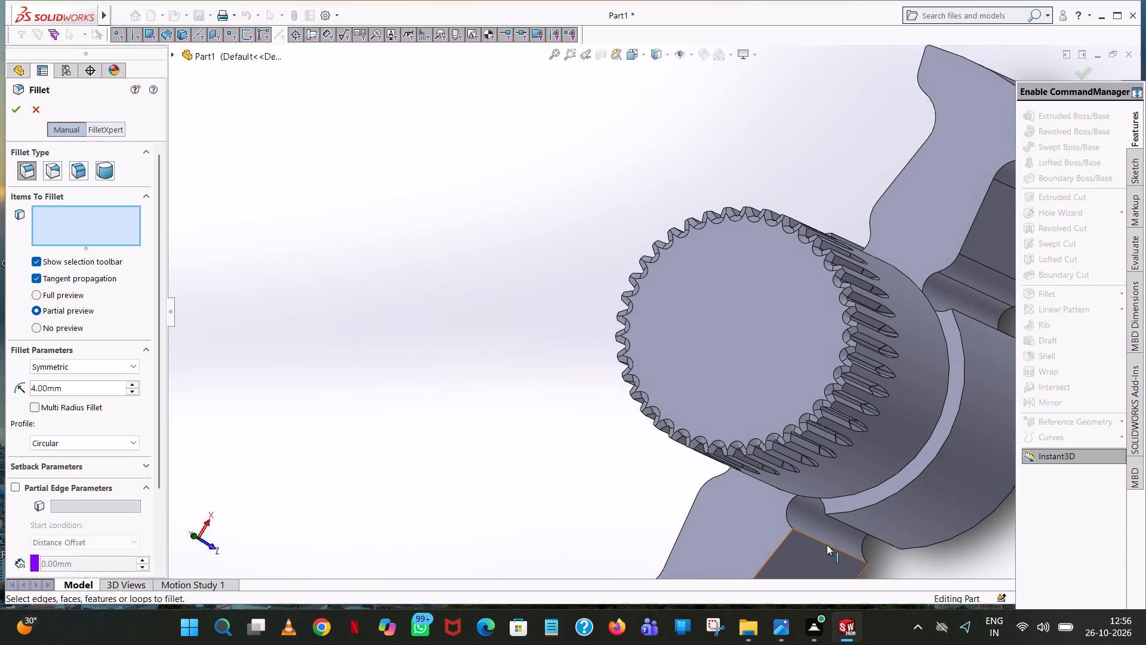
{"action": "scroll", "coordinate": [826, 539], "scroll_direction": "down", "scroll_amount": 5}
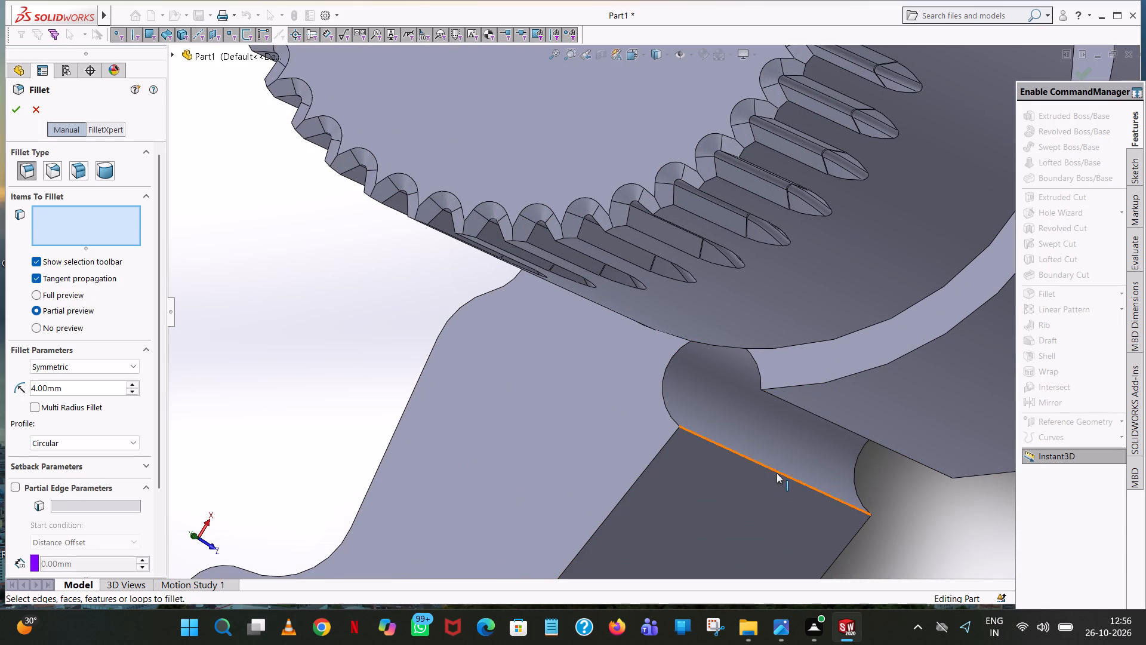
{"action": "left_click", "coordinate": [777, 473]}
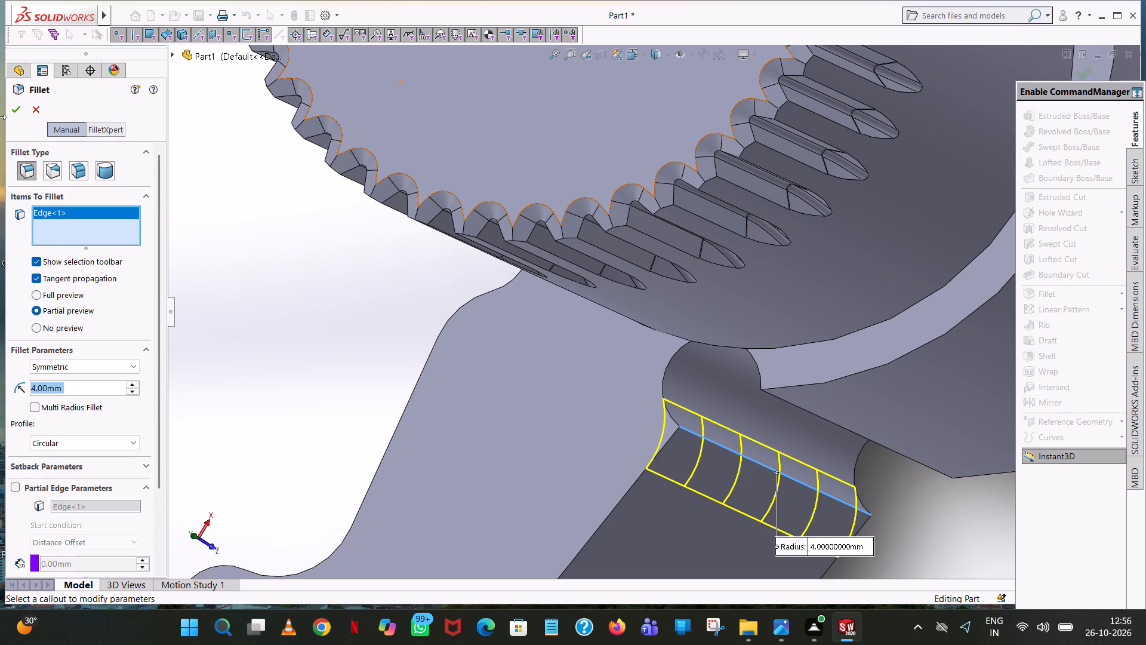
{"action": "left_click", "coordinate": [13, 103]}
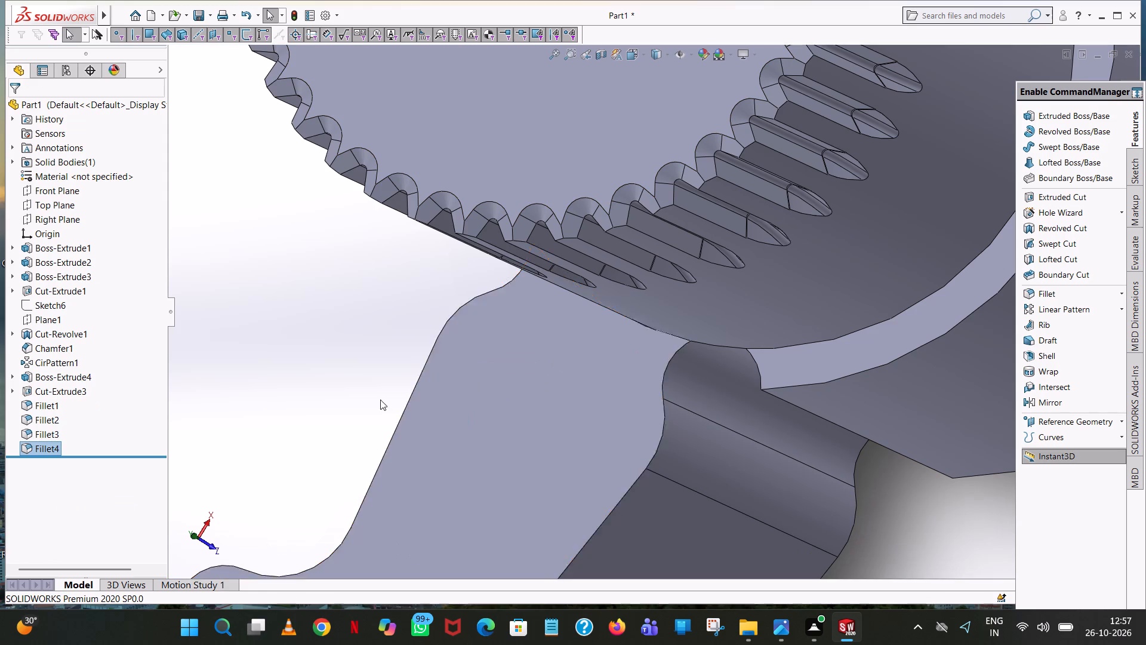
Examine the filleted transitions between the two arms and the hub from several viewing angles.
{"action": "scroll", "coordinate": [659, 293], "scroll_direction": "up", "scroll_amount": 5}
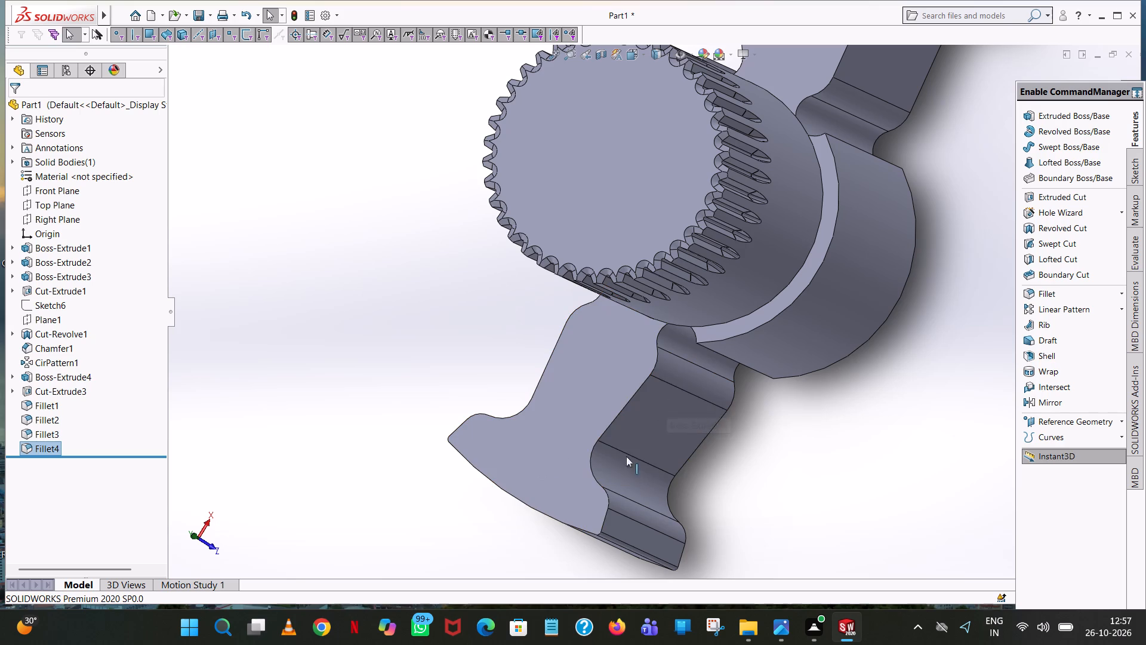
{"action": "middle_click_drag", "start_coordinate": [687, 443], "coordinate": [688, 262]}
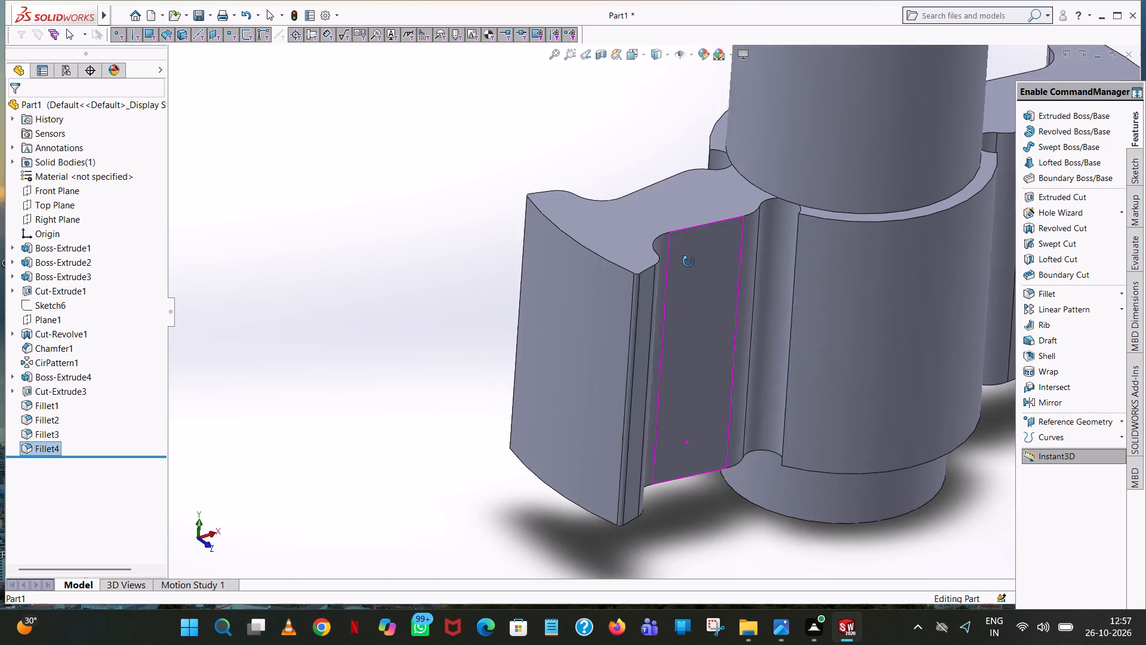
{"action": "middle_click_drag", "start_coordinate": [688, 262], "coordinate": [686, 260]}
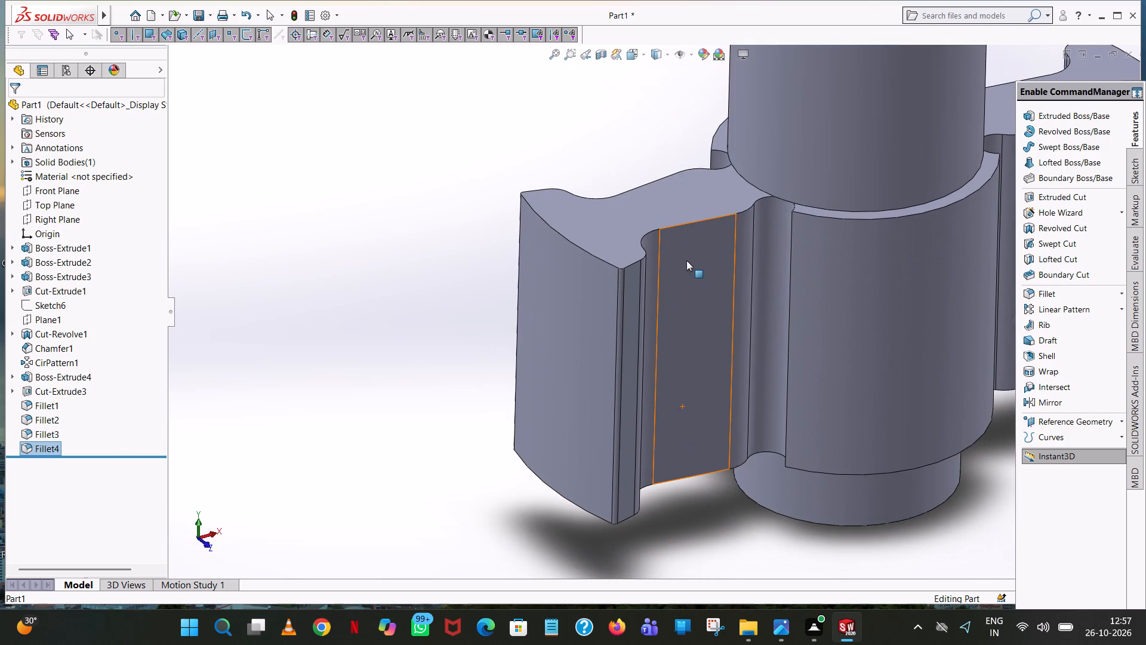
{"action": "scroll", "coordinate": [824, 423], "scroll_direction": "down", "scroll_amount": 1}
{"action": "middle_click_drag", "start_coordinate": [811, 425], "coordinate": [768, 385]}
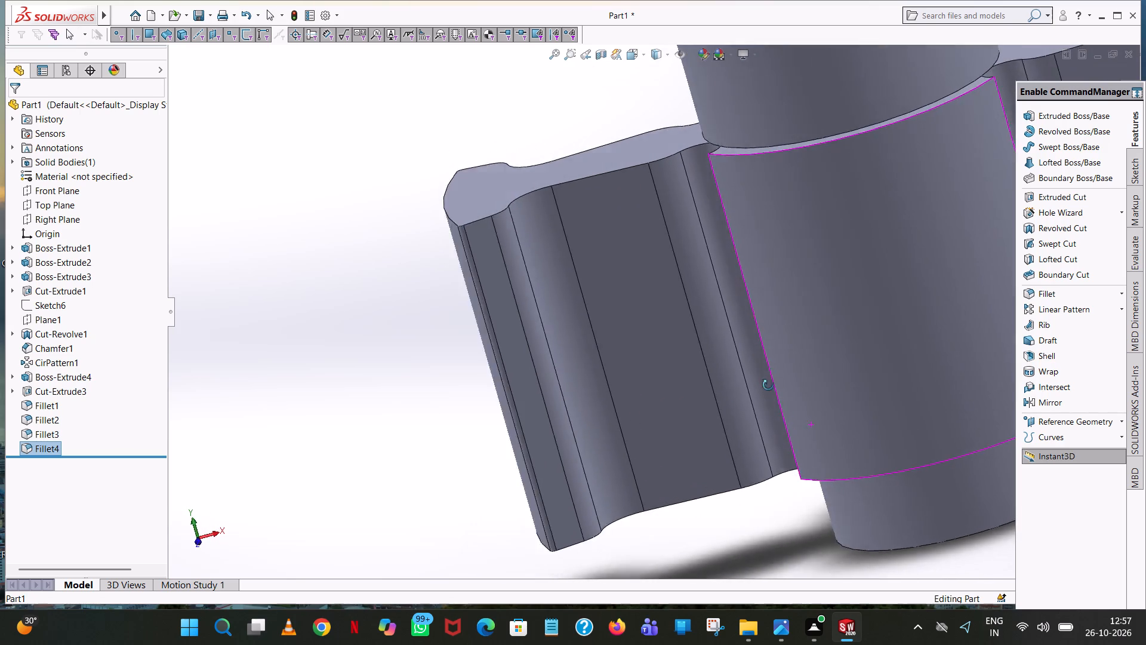
{"action": "middle_click_drag", "start_coordinate": [768, 385], "coordinate": [750, 451]}
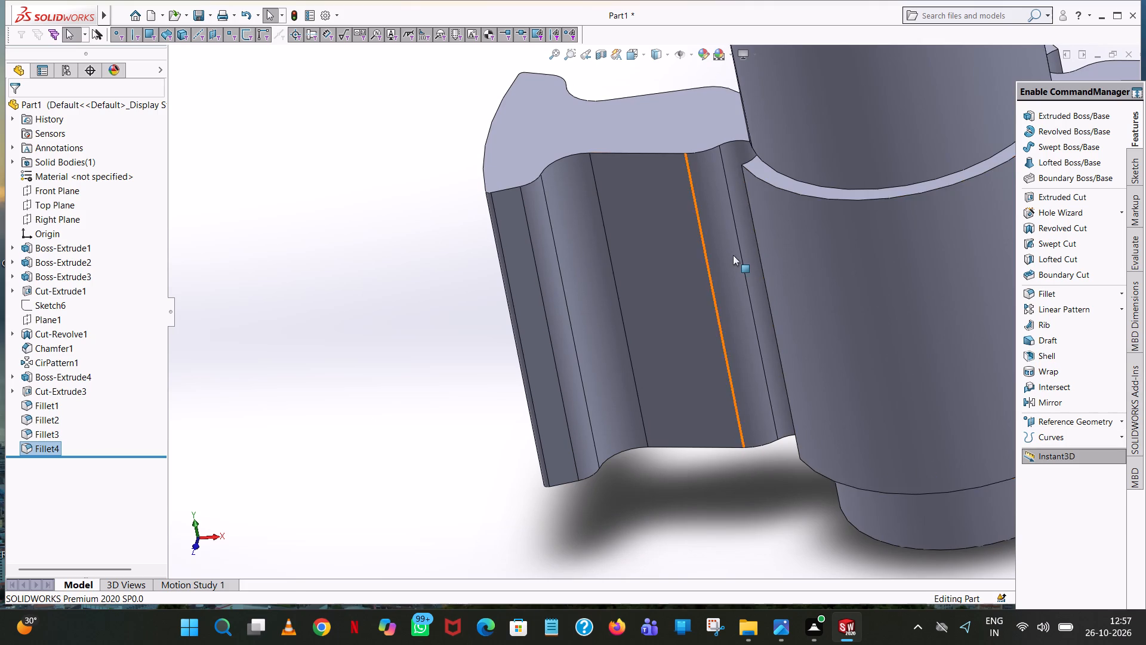
{"action": "scroll", "coordinate": [733, 255], "scroll_direction": "up", "scroll_amount": 4}
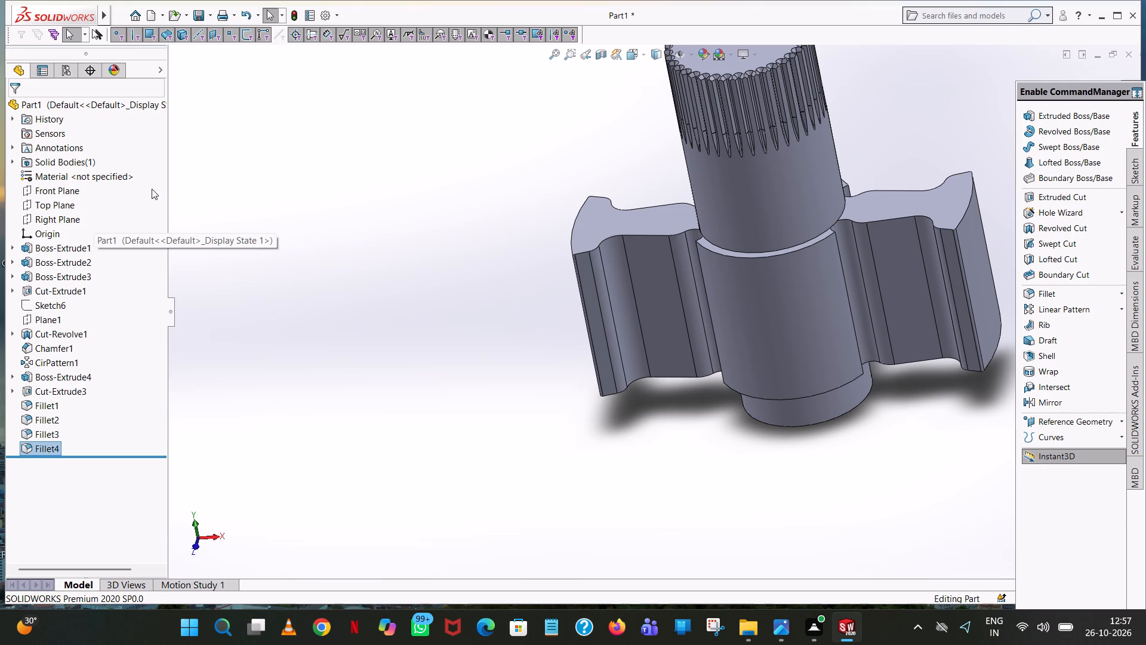
{"action": "middle_click_drag", "start_coordinate": [644, 188], "coordinate": [656, 306]}
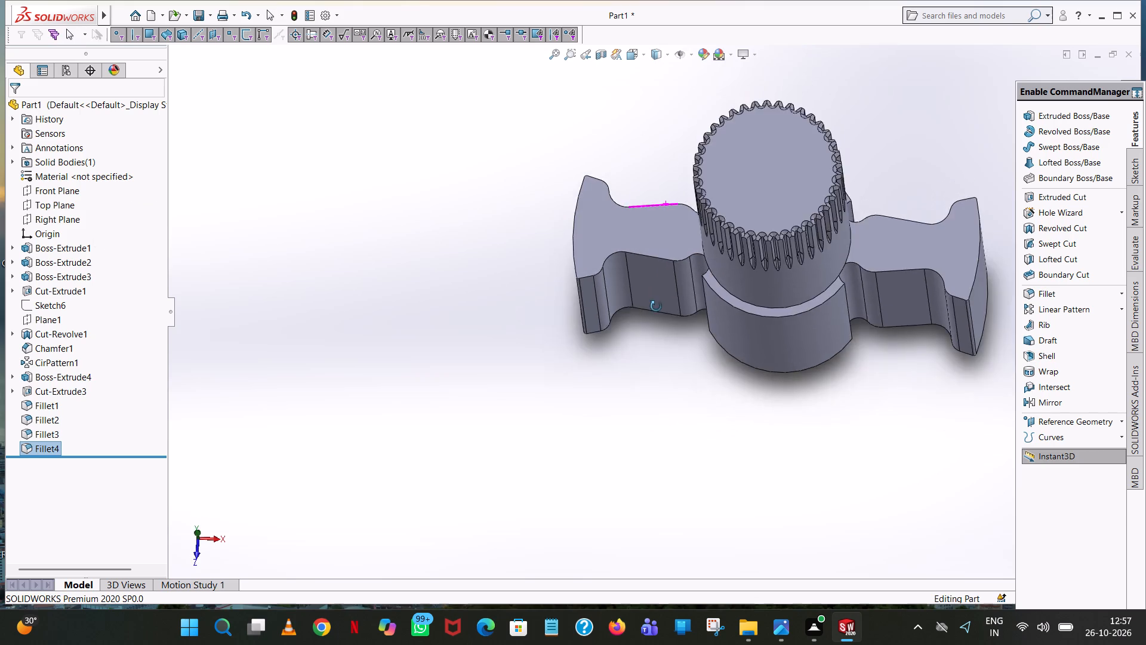
Create a reference plane on the +Z side face of the -X arm with a 0 mm offset.
{"action": "middle_click_drag", "start_coordinate": [656, 306], "coordinate": [668, 315]}
{"action": "left_click", "coordinate": [1052, 421]}
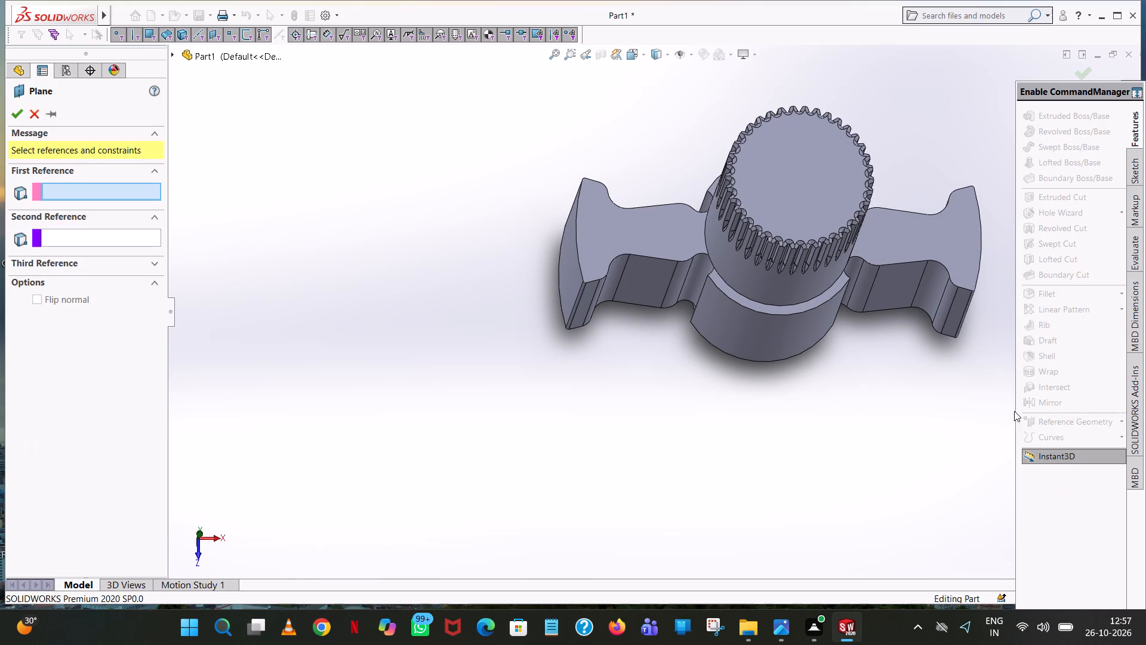
{"action": "left_click", "coordinate": [660, 277]}
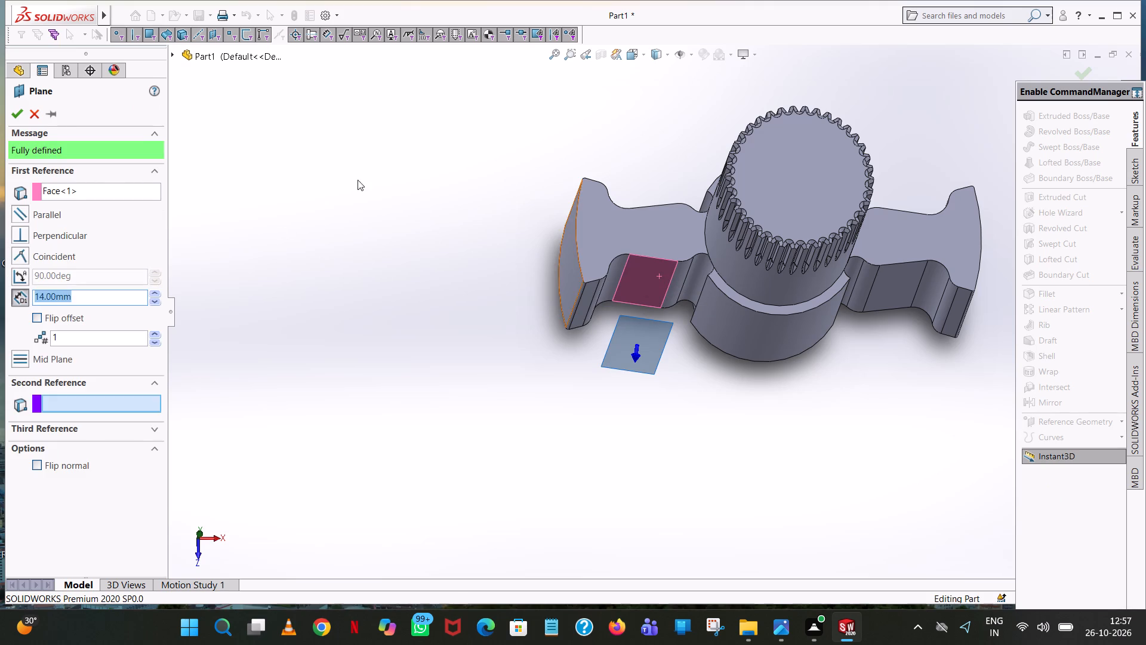
{"action": "middle_click_drag", "start_coordinate": [461, 108], "coordinate": [455, 184]}
{"action": "scroll", "coordinate": [461, 108], "scroll_direction": "up", "scroll_amount": 1}
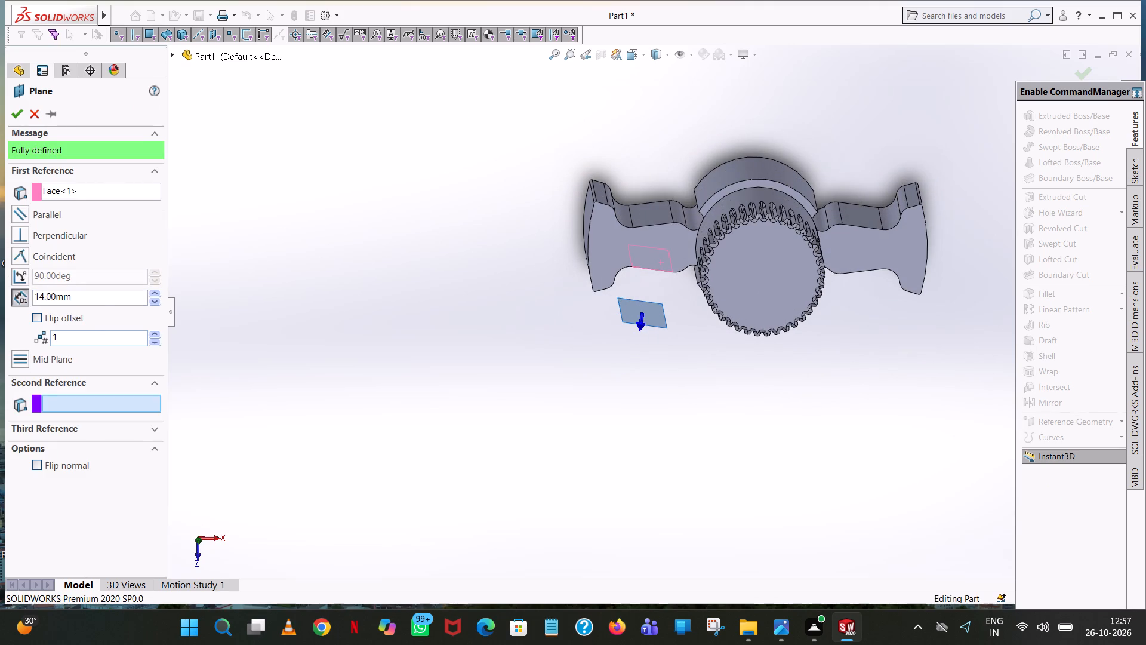
{"action": "double_click", "coordinate": [99, 290]}
{"action": "key", "text": "0"}
{"action": "key", "text": "Return"}
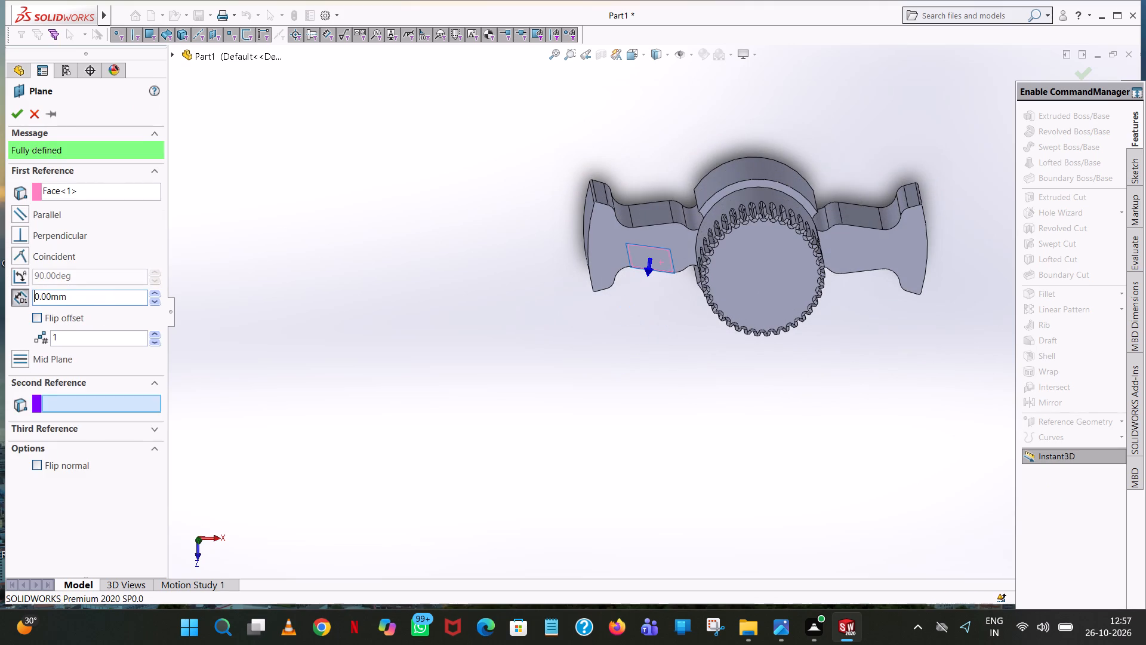
{"action": "middle_click_drag", "start_coordinate": [703, 281], "coordinate": [698, 188]}
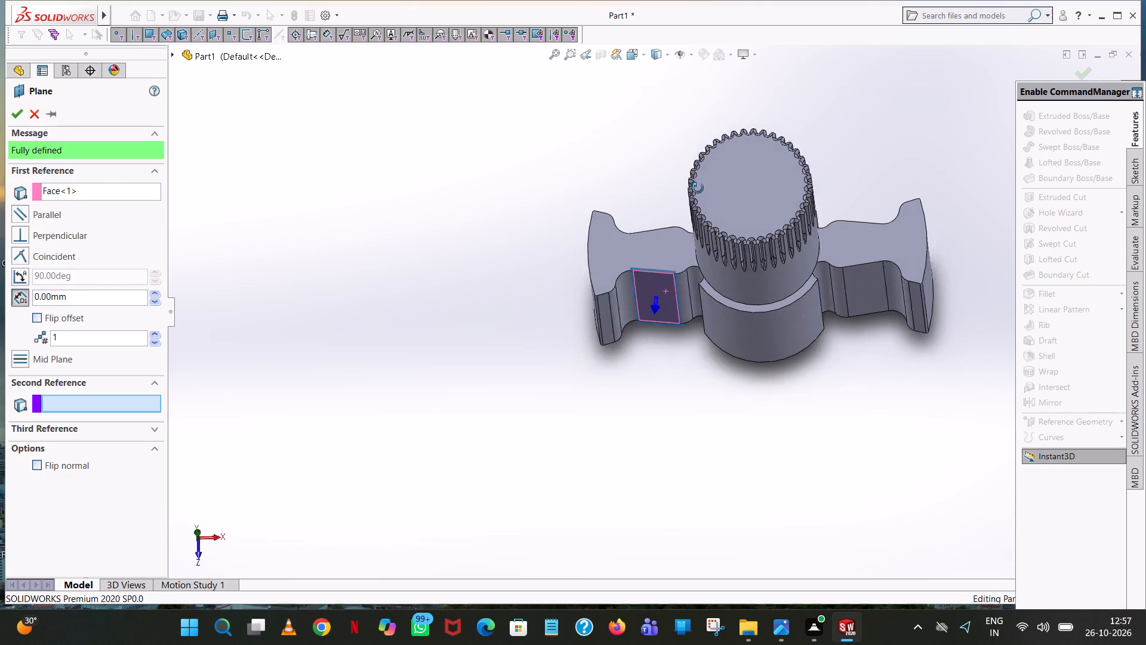
{"action": "middle_click_drag", "start_coordinate": [698, 188], "coordinate": [710, 152]}
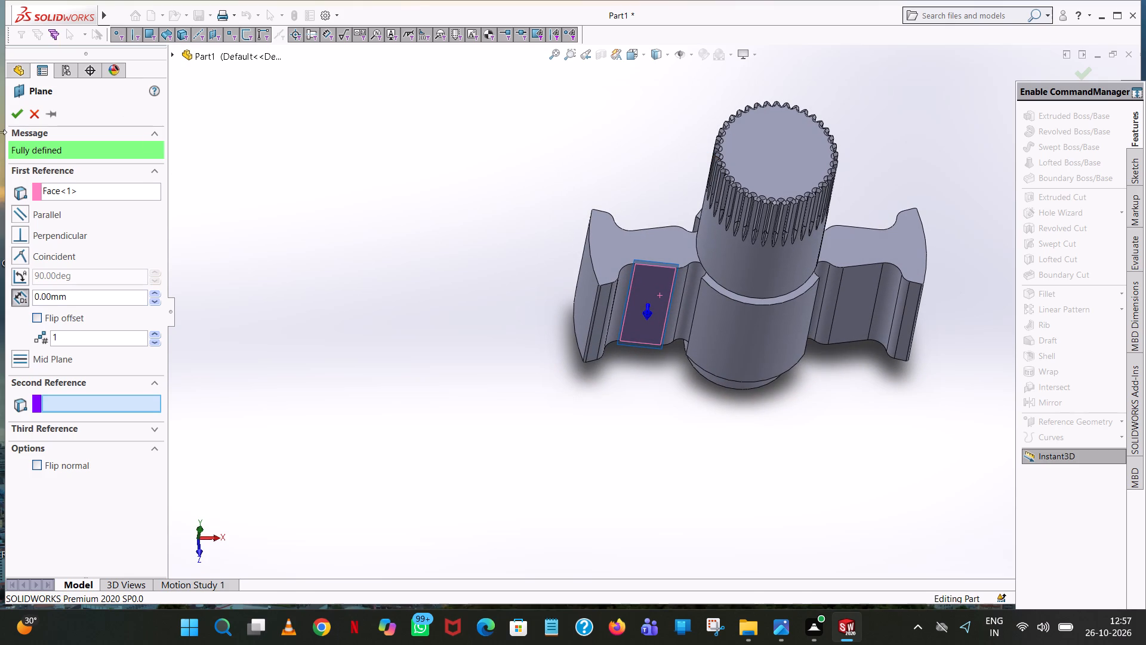
{"action": "left_click", "coordinate": [21, 114]}
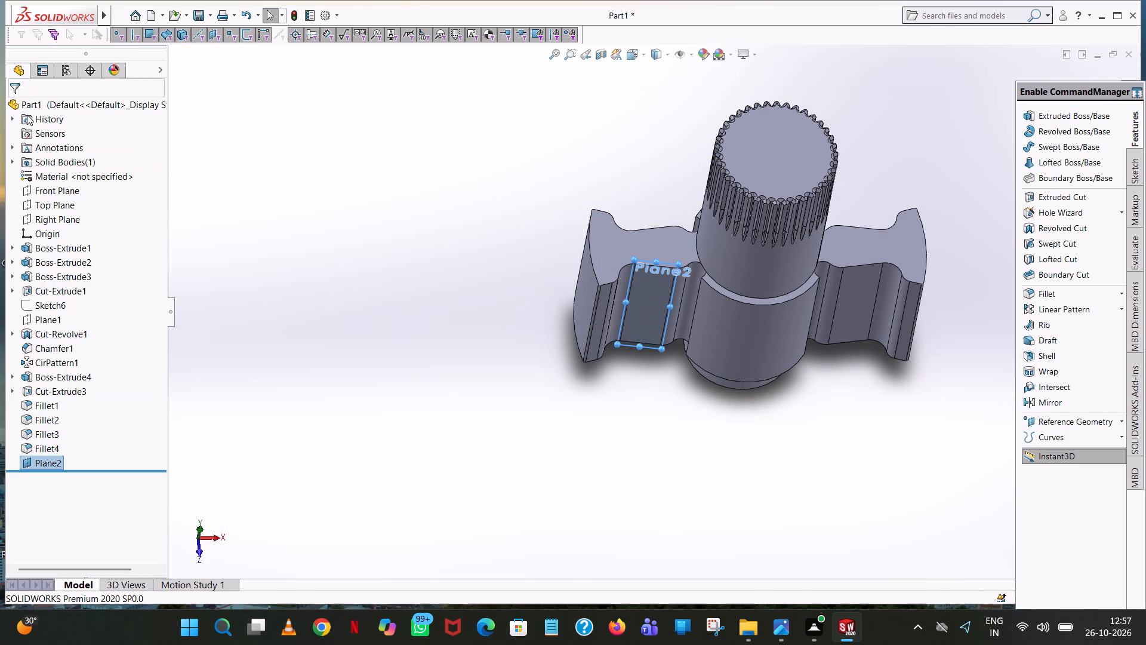
Stretch the new plane's display border in +X past the +X arm and upward over the splined shaft.
{"action": "left_click_drag", "start_coordinate": [667, 305], "coordinate": [676, 305]}
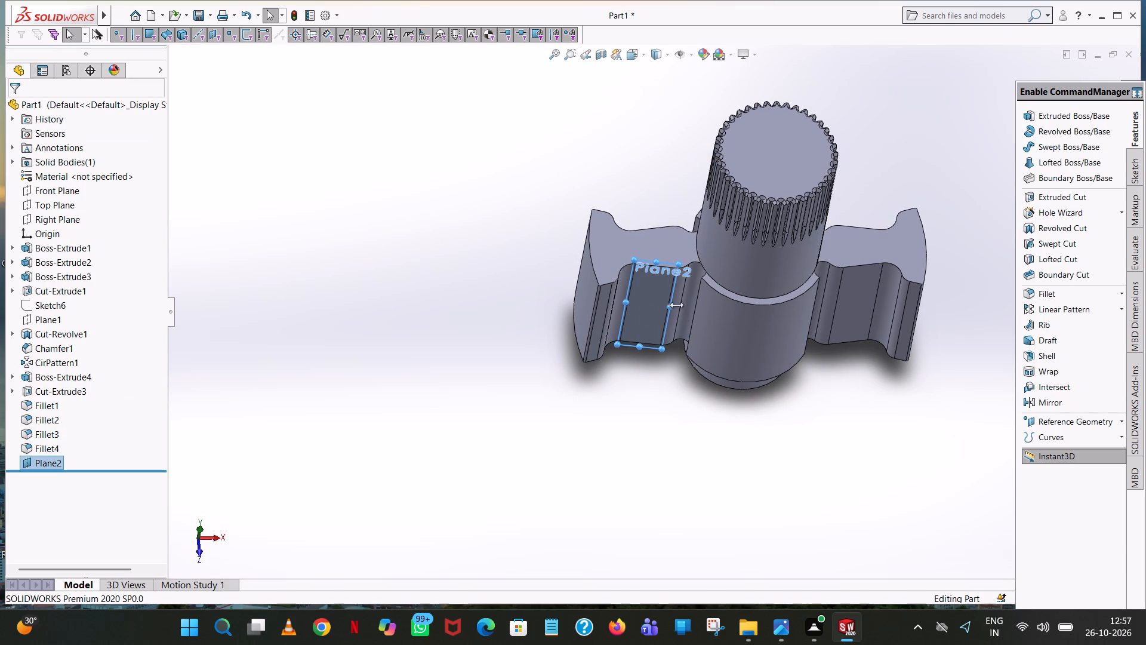
{"action": "left_click_drag", "start_coordinate": [676, 305], "coordinate": [1002, 320]}
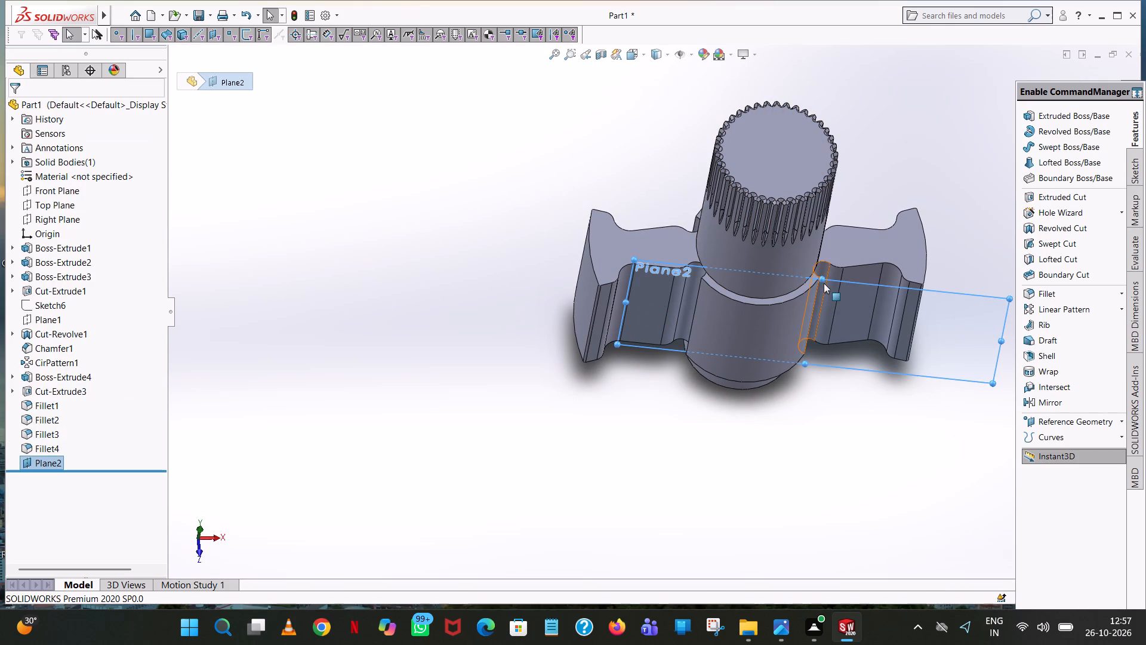
{"action": "left_click_drag", "start_coordinate": [822, 279], "coordinate": [817, 152]}
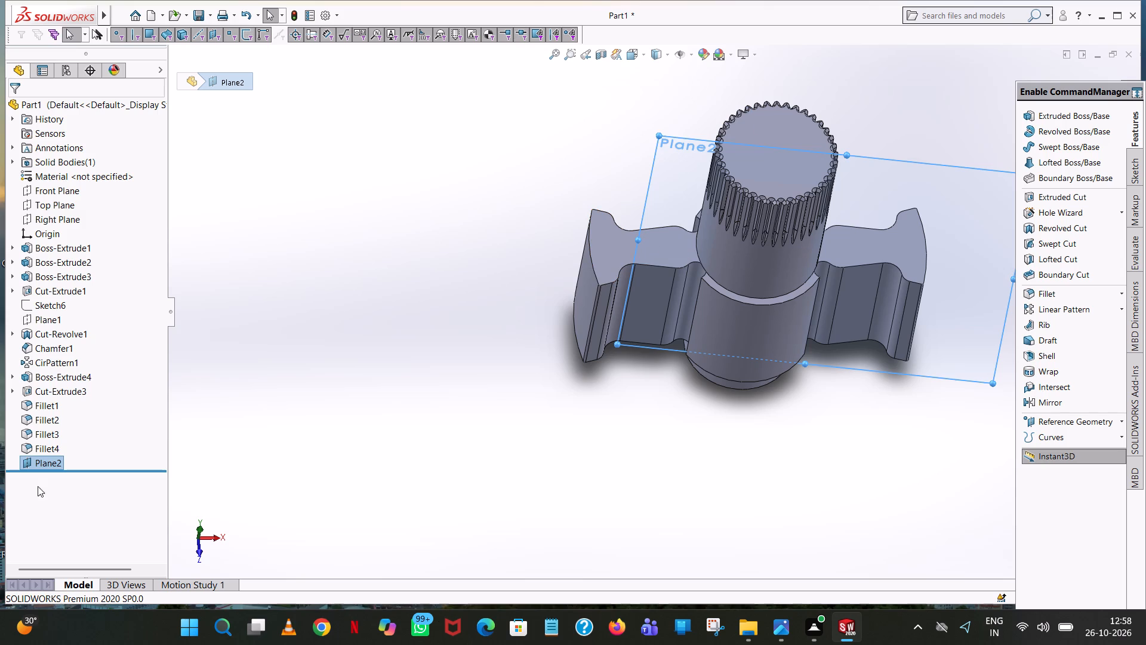
Start a sketch on the new reference plane and view the part from the front.
{"action": "left_click", "coordinate": [41, 459]}
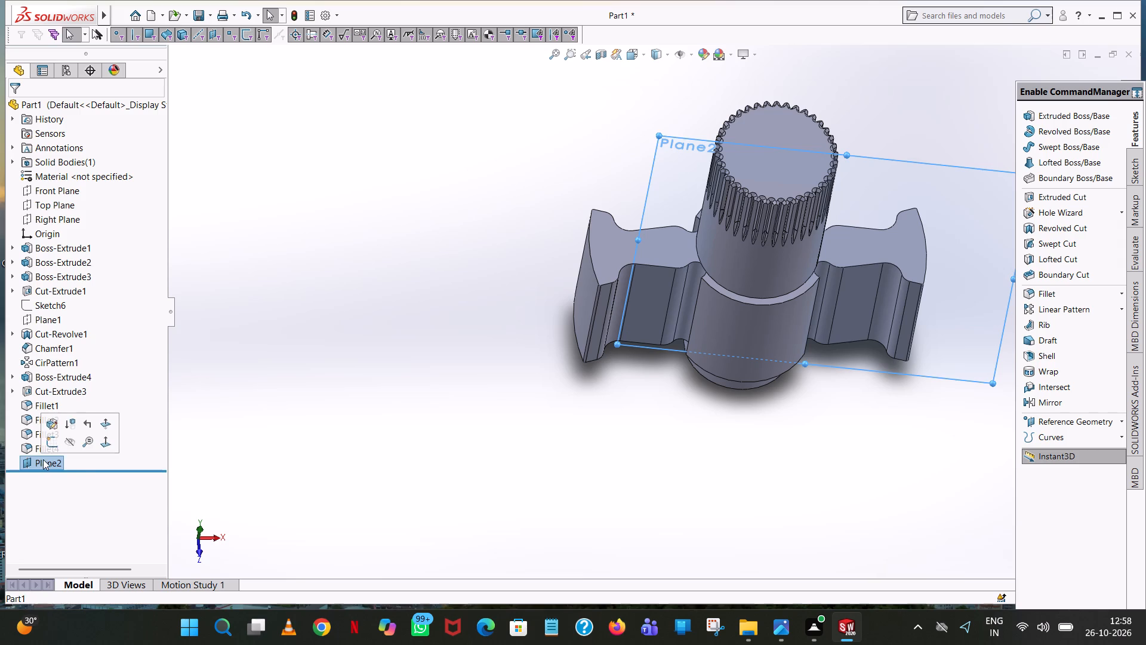
{"action": "left_click", "coordinate": [51, 446]}
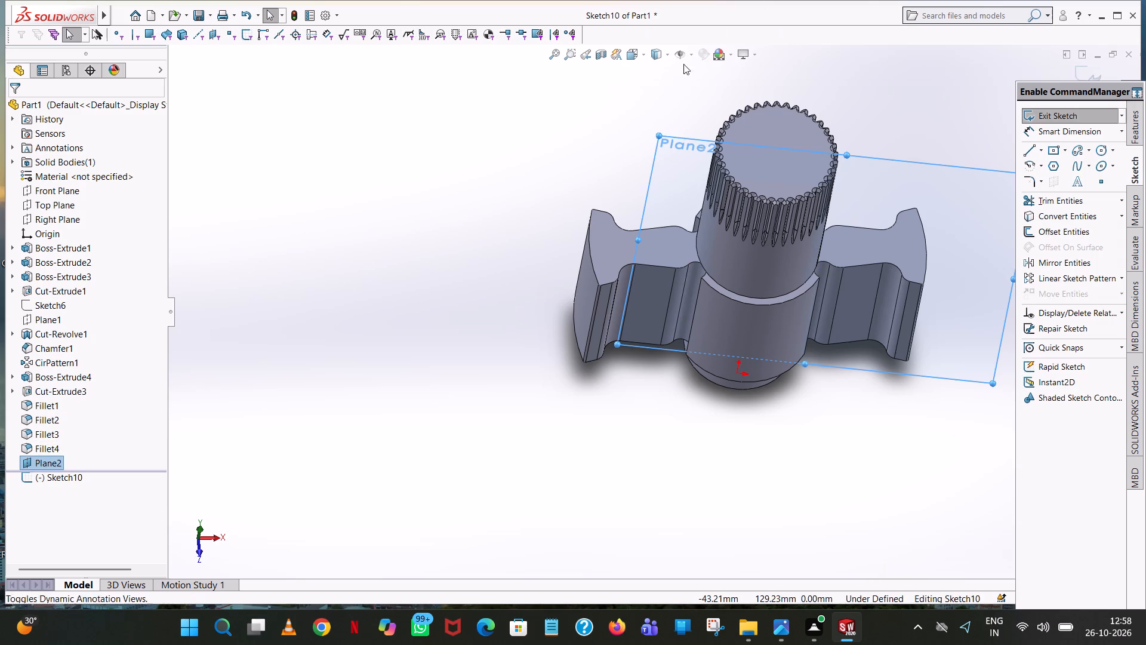
{"action": "left_click", "coordinate": [649, 51]}
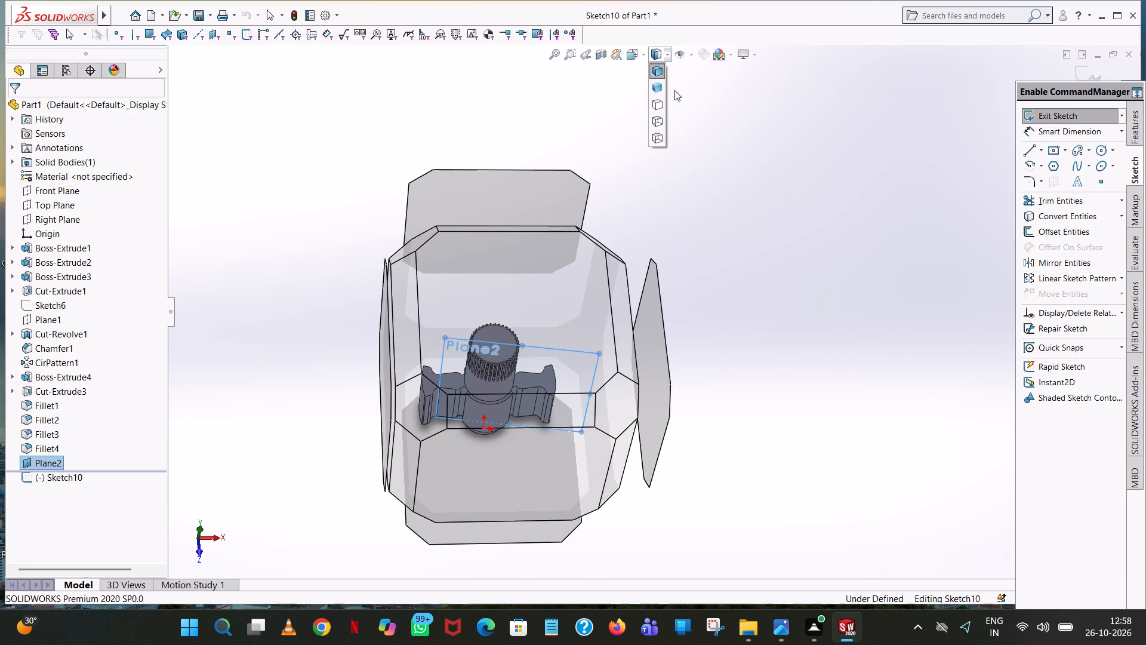
{"action": "left_click", "coordinate": [646, 56]}
{"action": "left_click", "coordinate": [697, 124]}
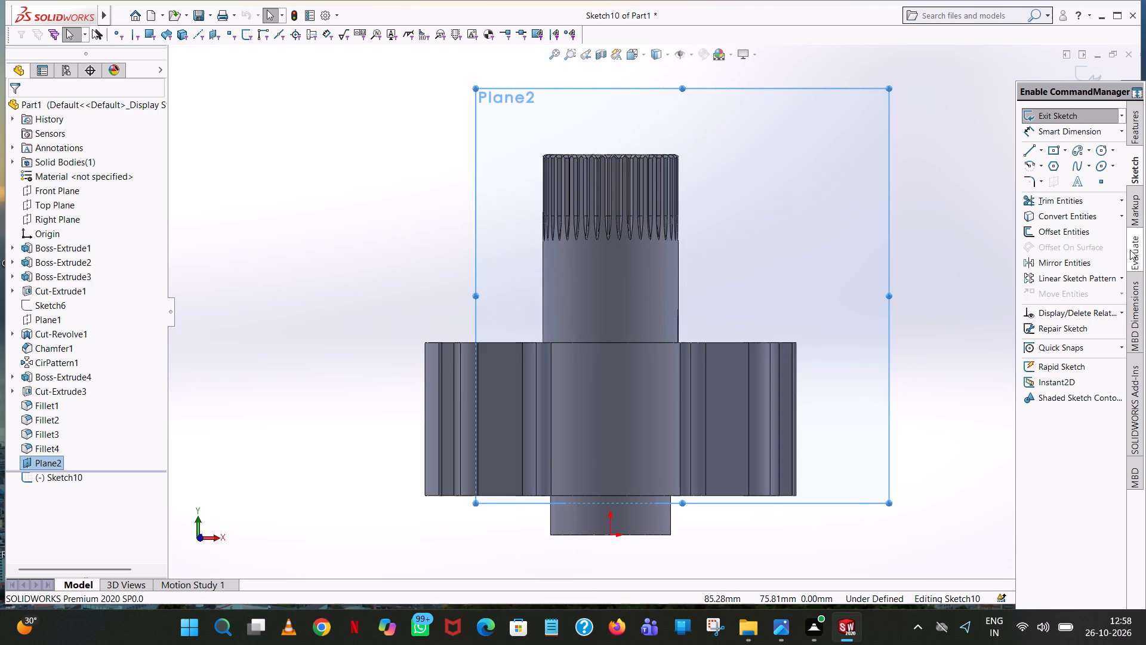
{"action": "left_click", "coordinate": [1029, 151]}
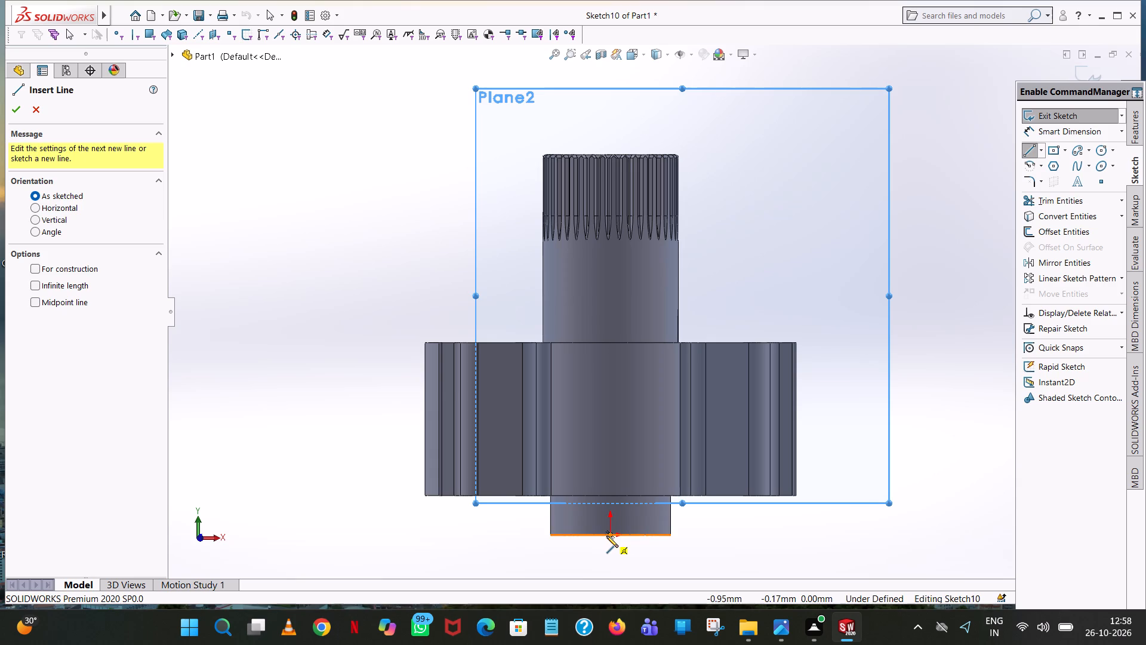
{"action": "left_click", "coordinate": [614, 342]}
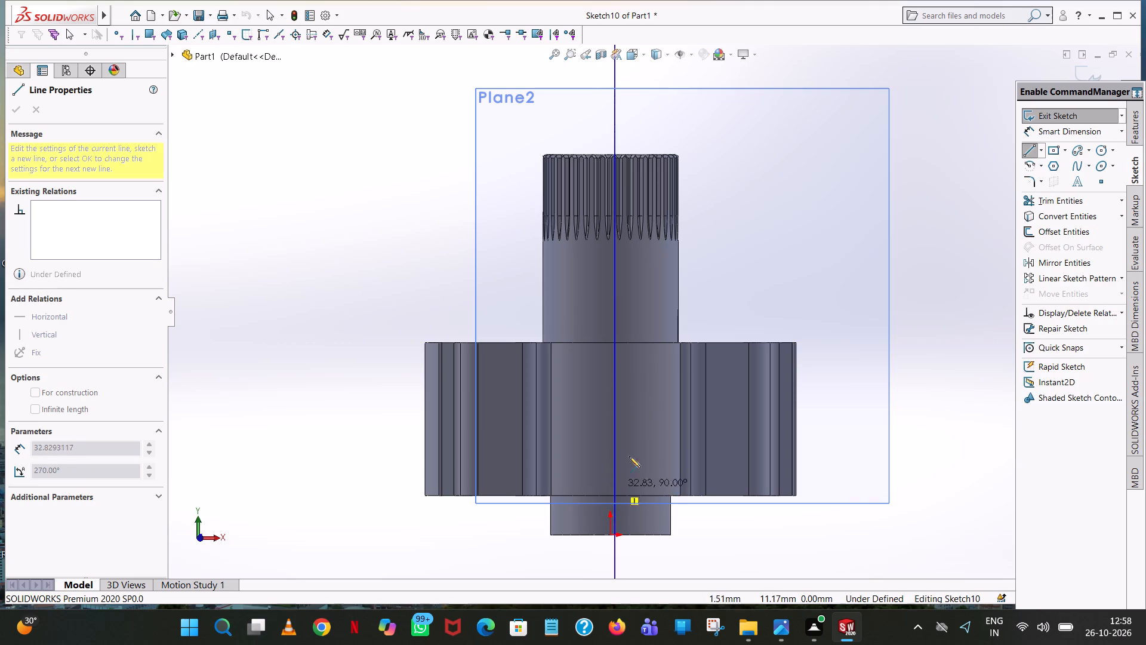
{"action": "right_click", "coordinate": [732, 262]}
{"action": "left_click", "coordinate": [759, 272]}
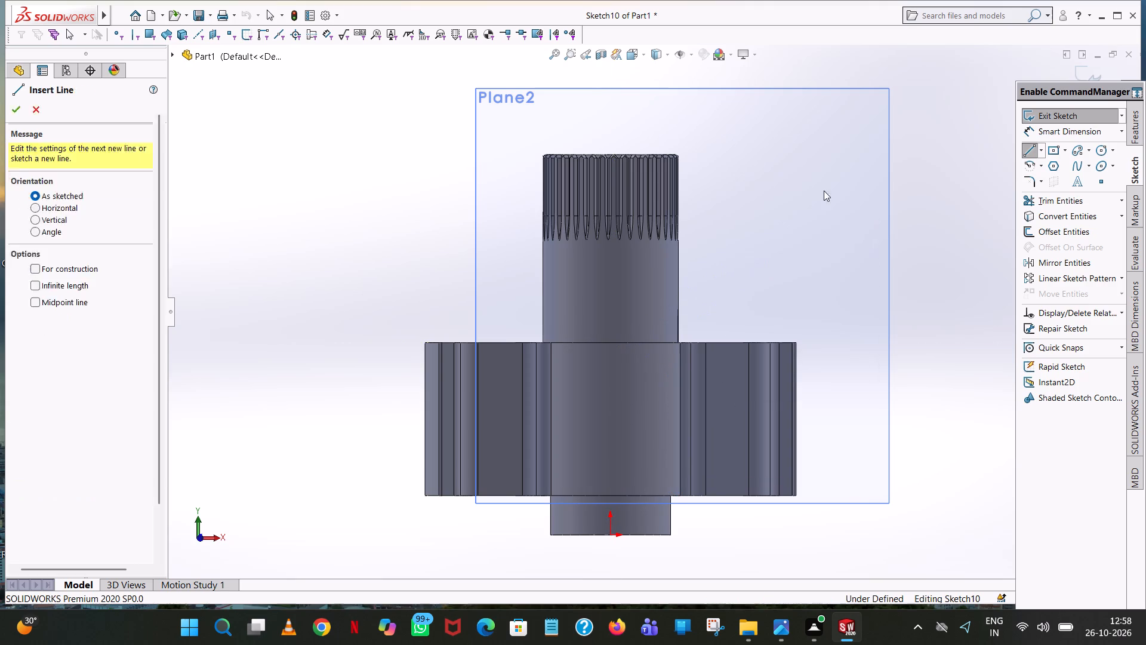
Sketch a vertical 35 mm line on the hub's centre axis, from the hub's bottom edge to its top edge.
{"action": "left_click", "coordinate": [1031, 148]}
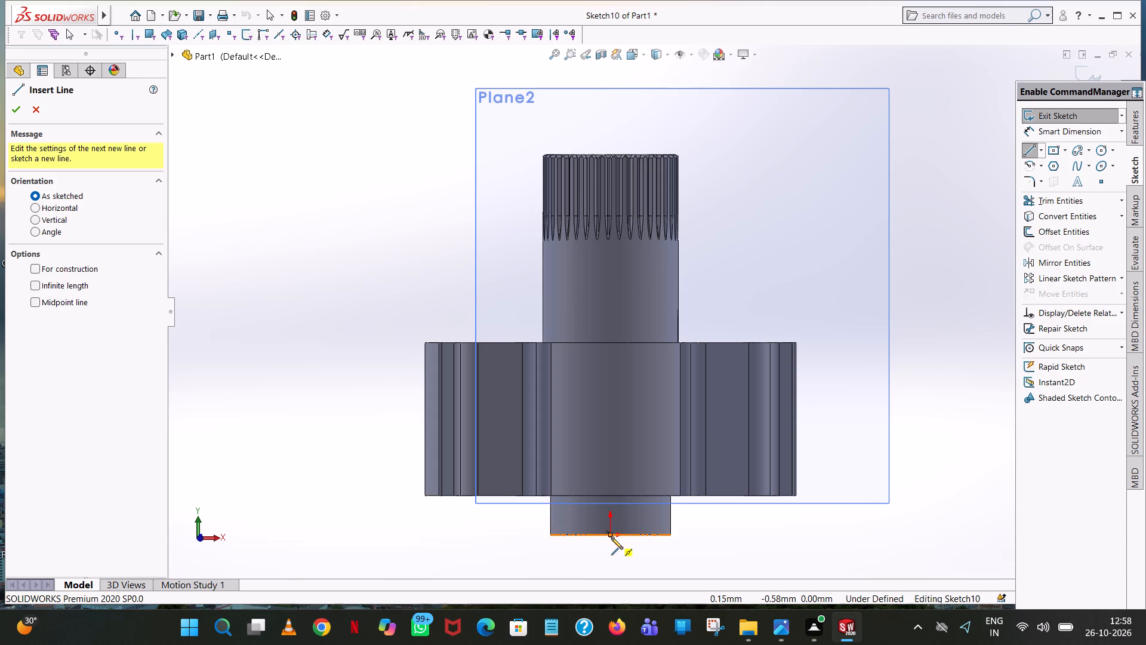
{"action": "left_click", "coordinate": [609, 495]}
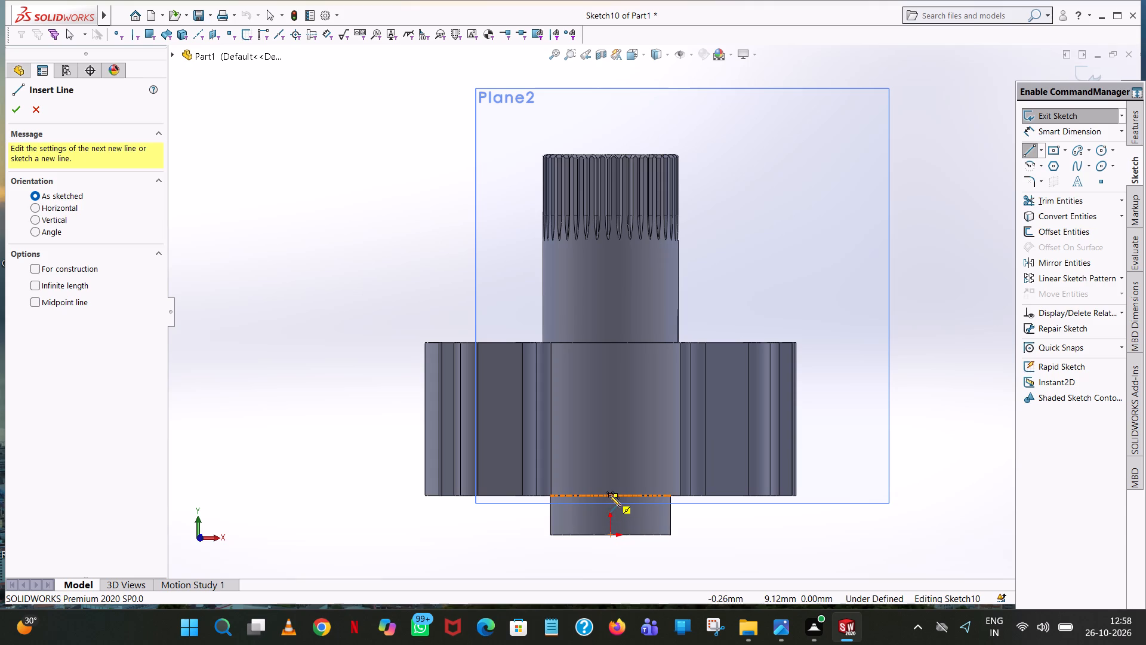
{"action": "left_click", "coordinate": [611, 342]}
{"action": "right_click", "coordinate": [611, 342]}
{"action": "left_click", "coordinate": [645, 352]}
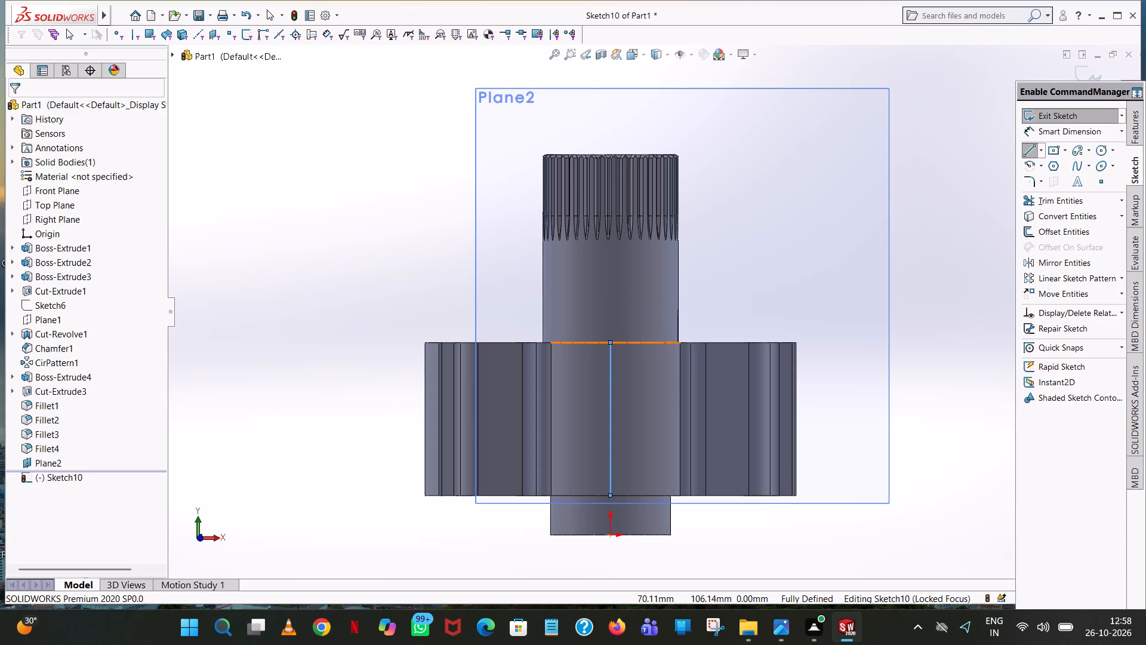
Sketch a horizontal line from the vertical line's midpoint toward the +X arm with a length of 55/2 mm.
{"action": "left_click", "coordinate": [1031, 148]}
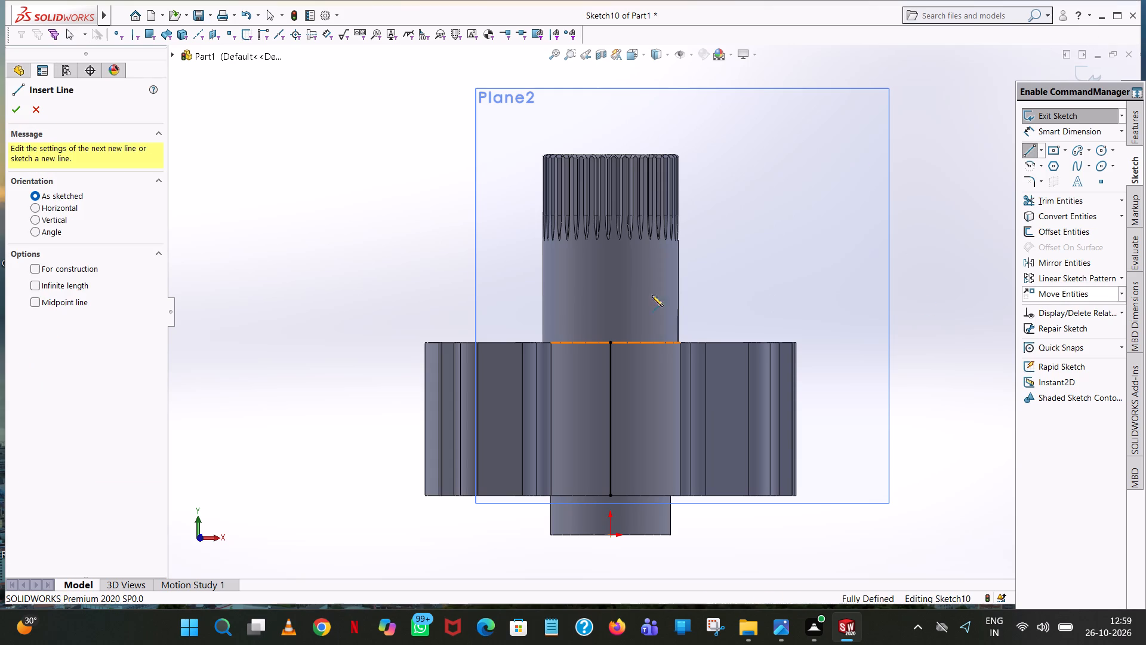
{"action": "left_click", "coordinate": [611, 419]}
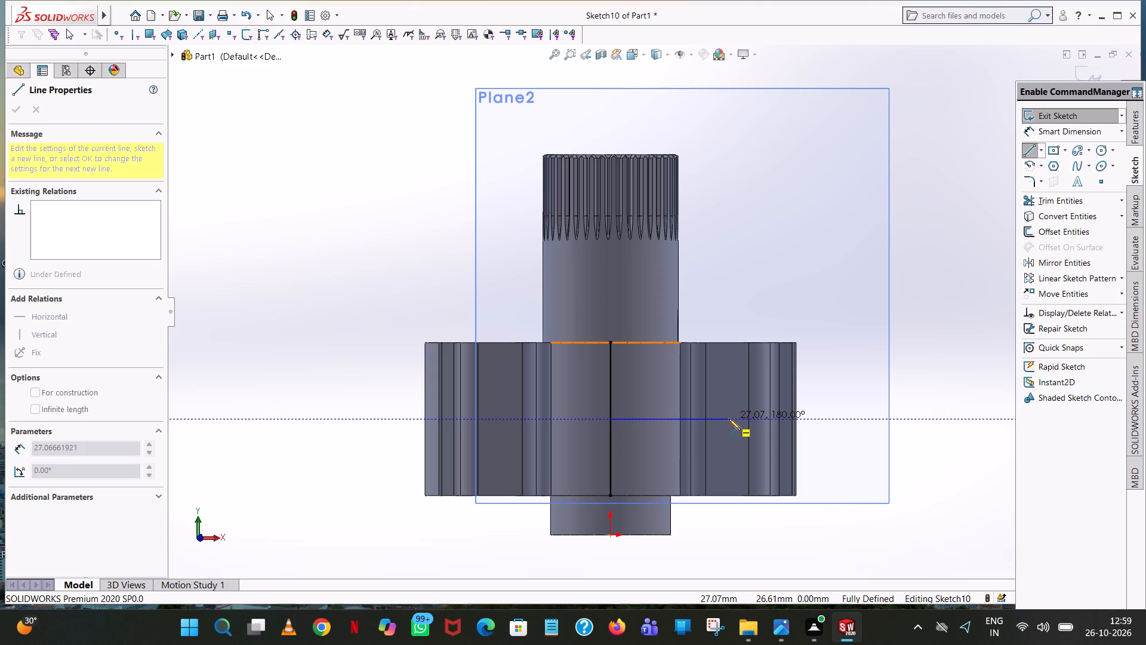
{"action": "left_click", "coordinate": [729, 419]}
{"action": "type", "text": "55/2"}
{"action": "key", "text": "Return"}
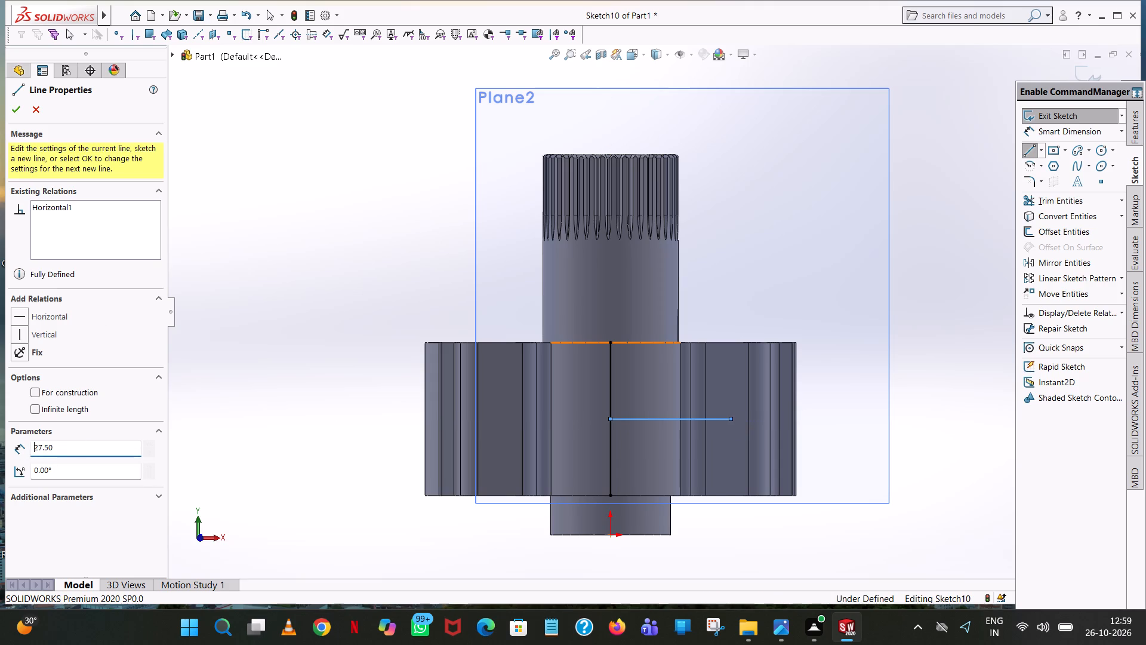
{"action": "right_click", "coordinate": [729, 419]}
{"action": "left_click", "coordinate": [763, 430]}
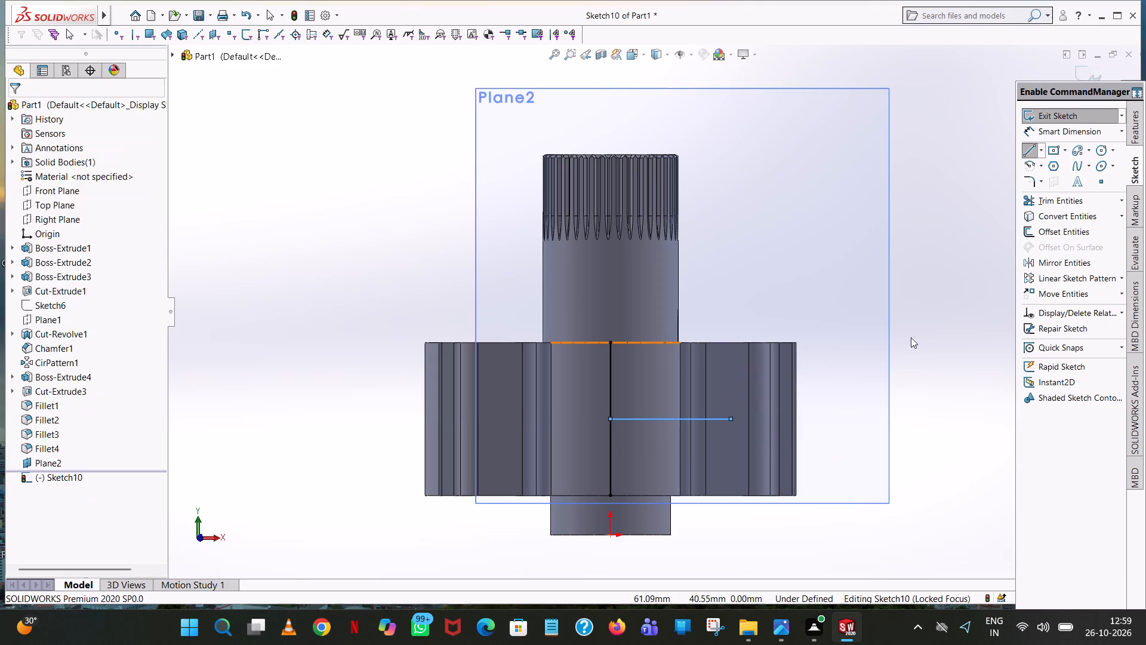
Sketch a matching horizontal line from the same midpoint toward the -X arm with a length of 55/2 mm.
{"action": "left_click", "coordinate": [1027, 146]}
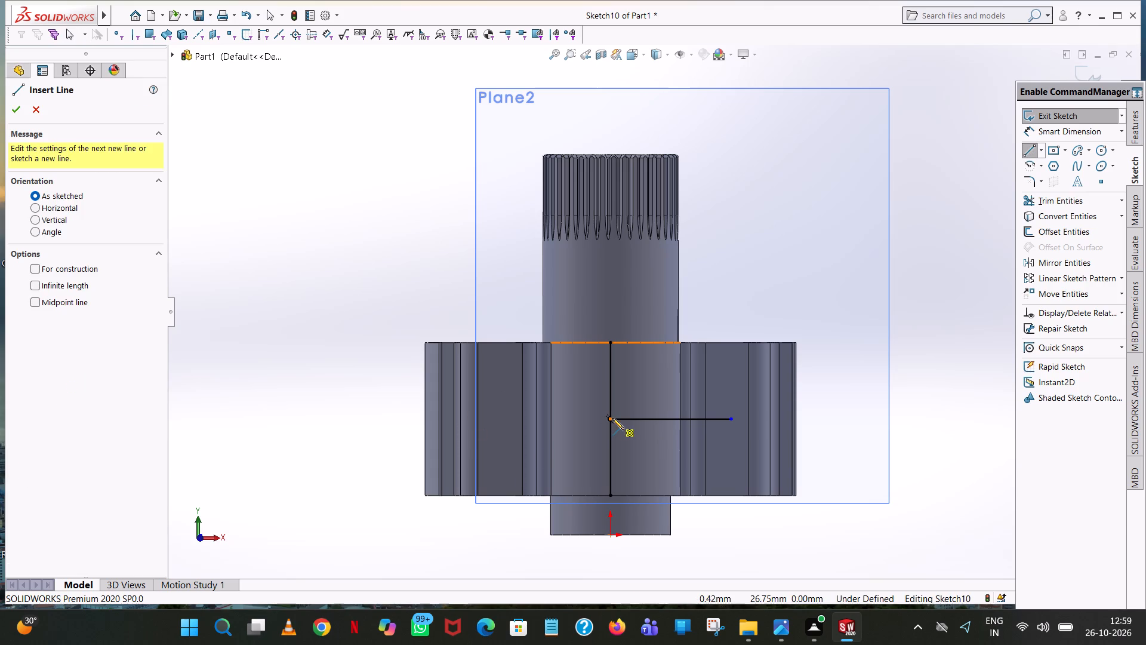
{"action": "left_click", "coordinate": [609, 419]}
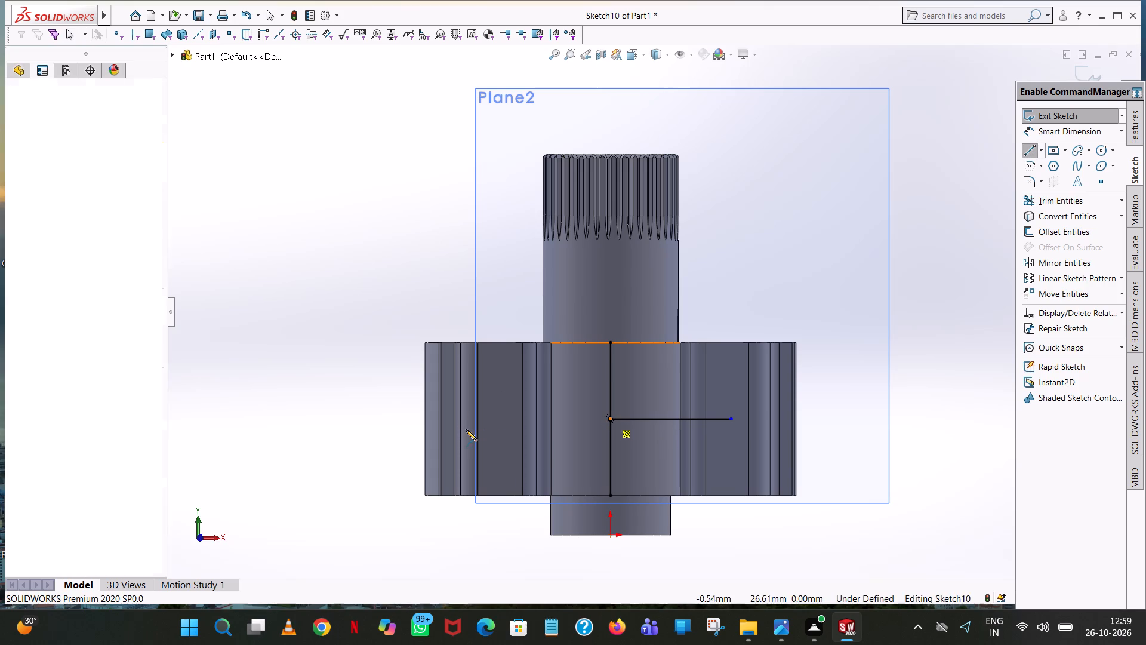
{"action": "left_click", "coordinate": [498, 420]}
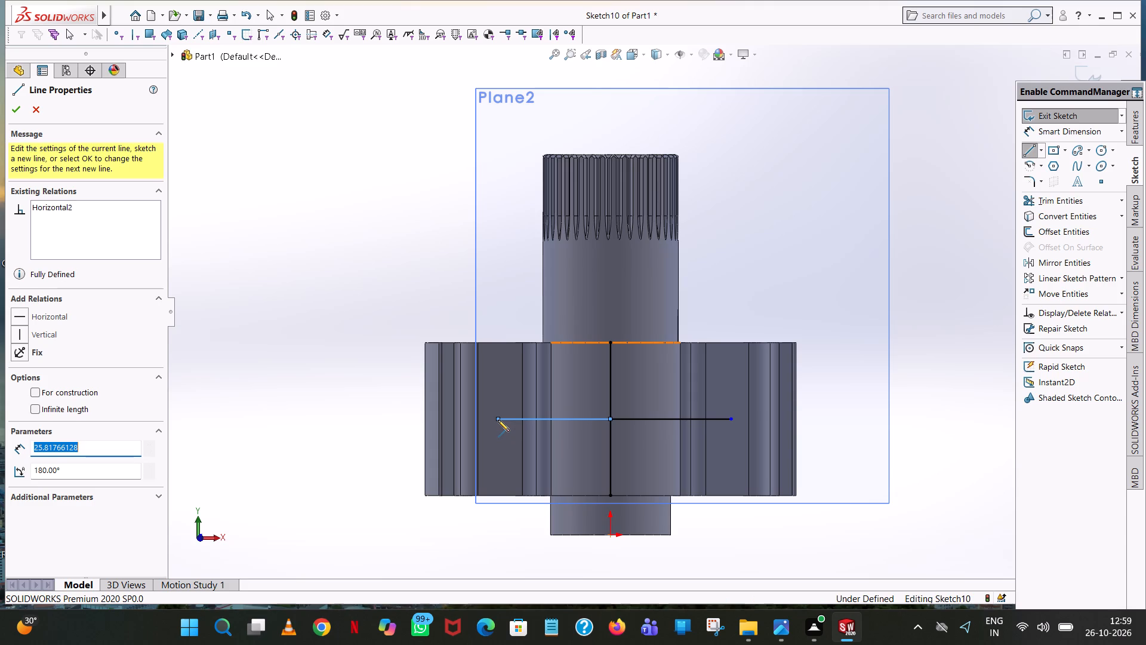
{"action": "type", "text": "25/"}
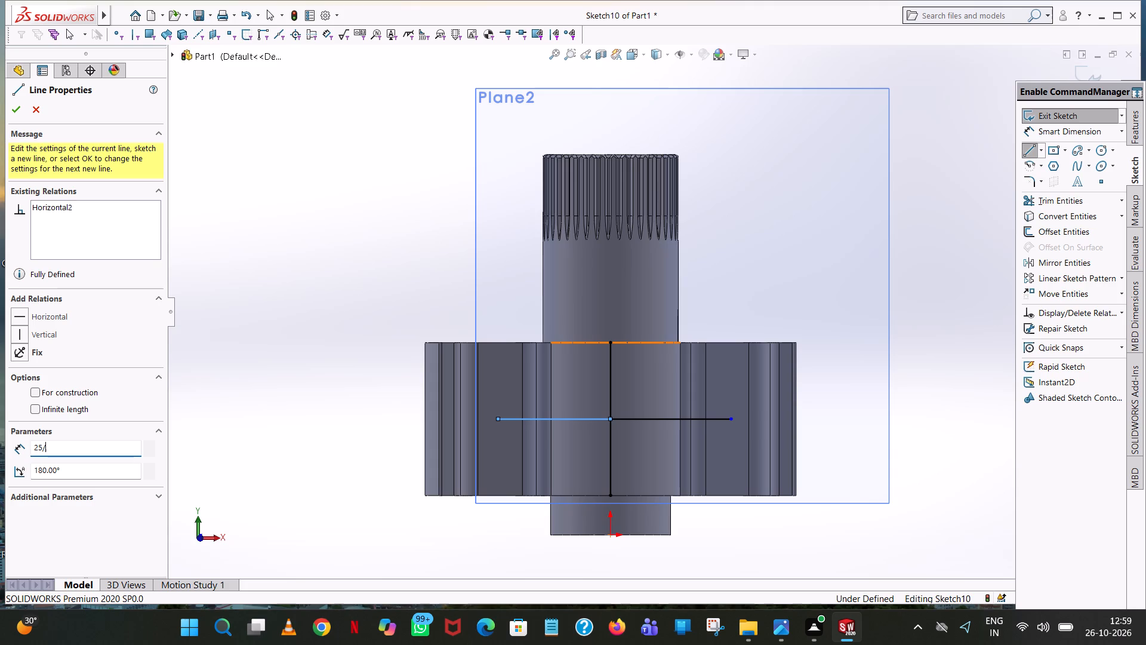
{"action": "key", "text": "2"}
{"action": "key", "text": "BackSpace"}
{"action": "key", "text": "BackSpace"}
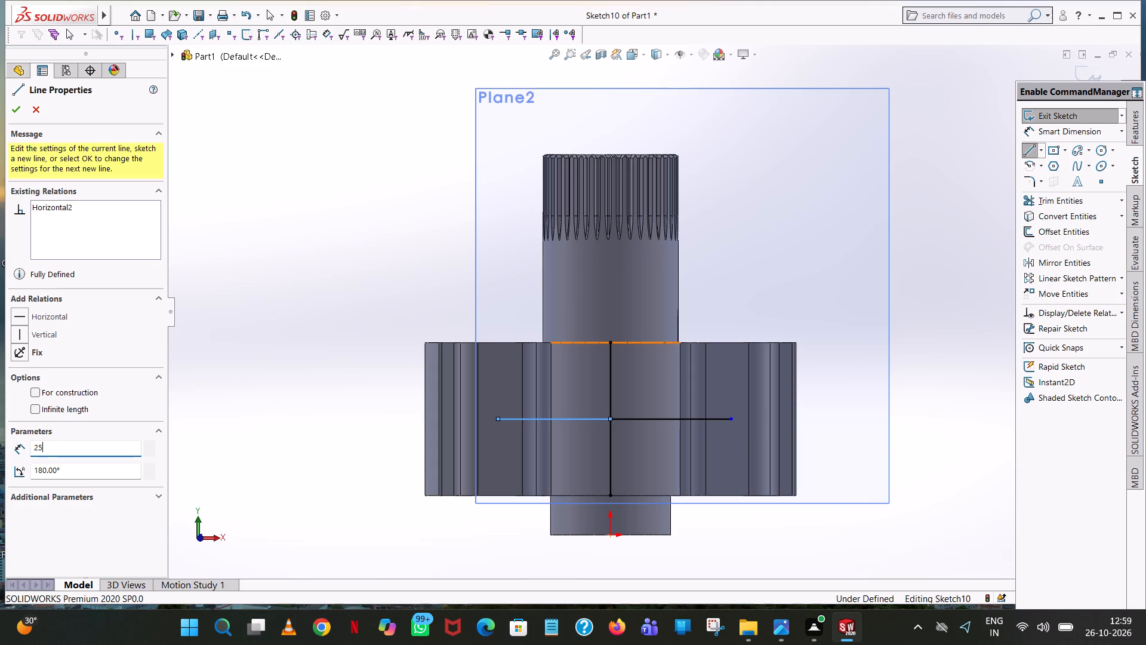
{"action": "key", "text": "BackSpace"}
{"action": "key", "text": "BackSpace"}
{"action": "type", "text": "55/2"}
{"action": "key", "text": "Return"}
{"action": "right_click", "coordinate": [498, 420]}
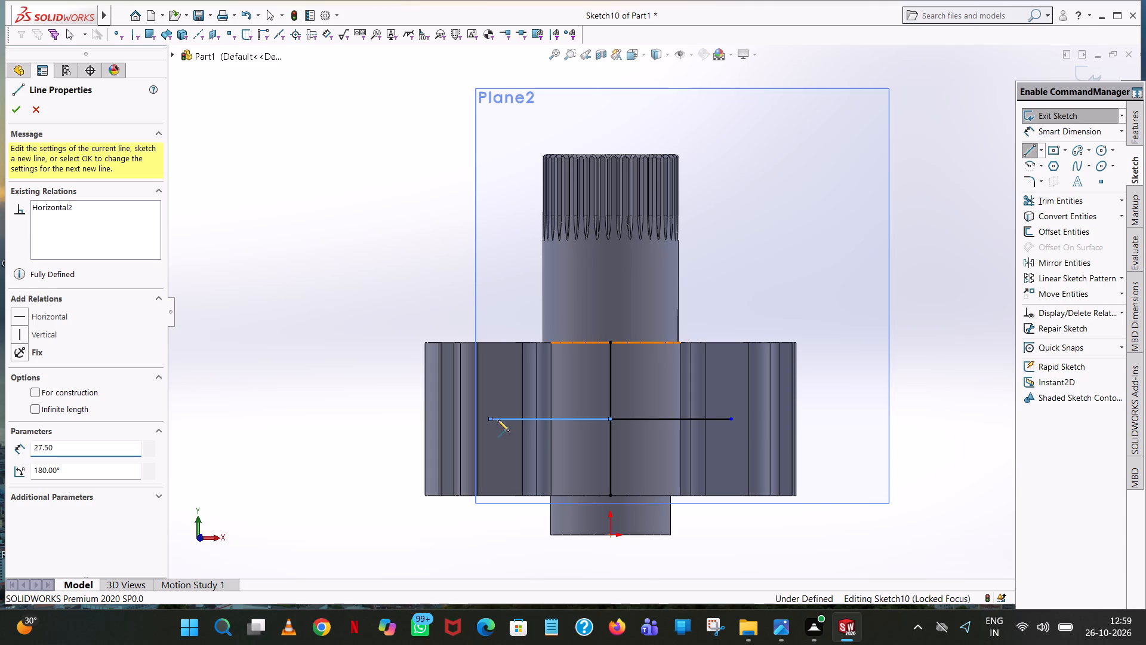
{"action": "left_click", "coordinate": [533, 428]}
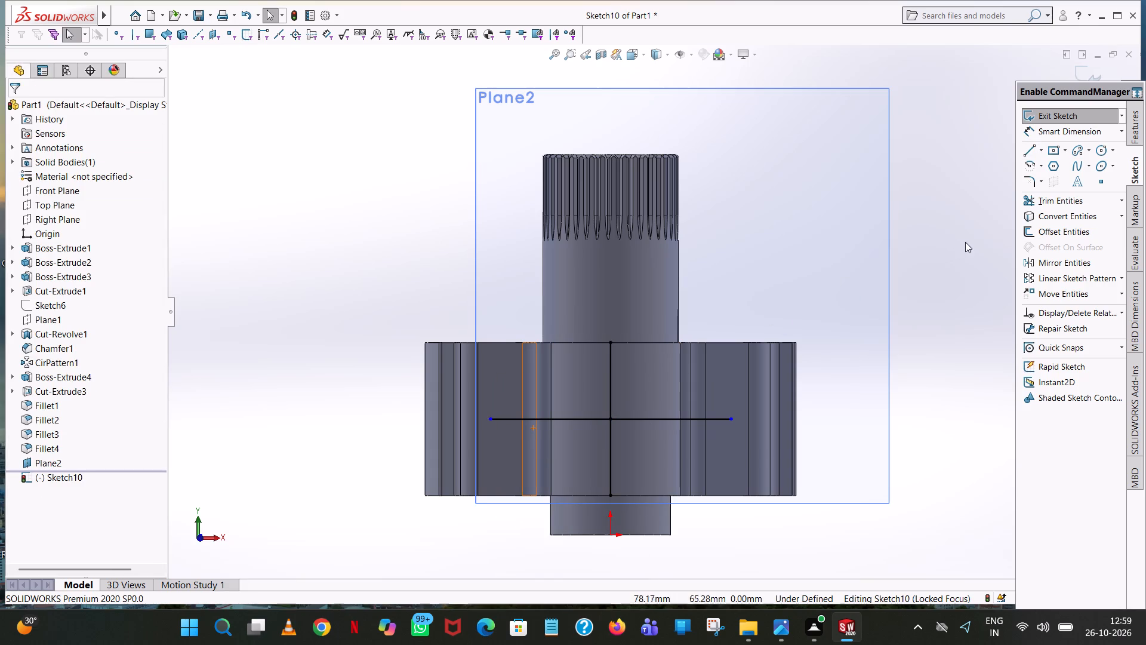
Sketch a circle with a 14.5 mm radius centred on the outer end of the +X horizontal line.
{"action": "left_click", "coordinate": [1100, 148]}
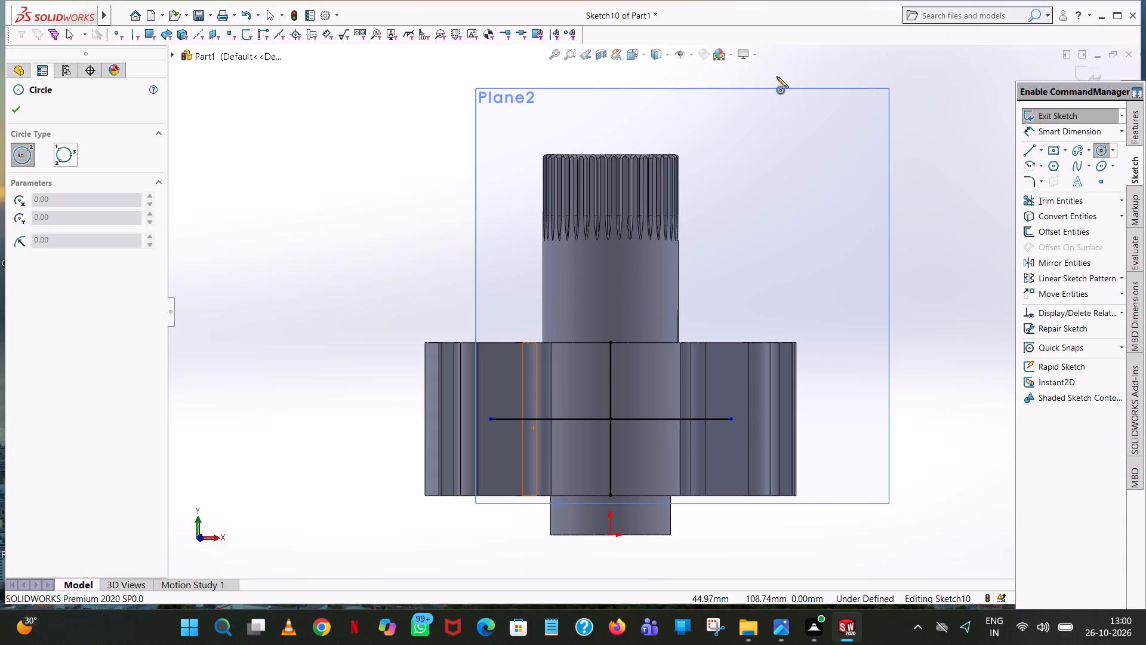
{"action": "left_click", "coordinate": [732, 419]}
{"action": "left_click", "coordinate": [749, 383]}
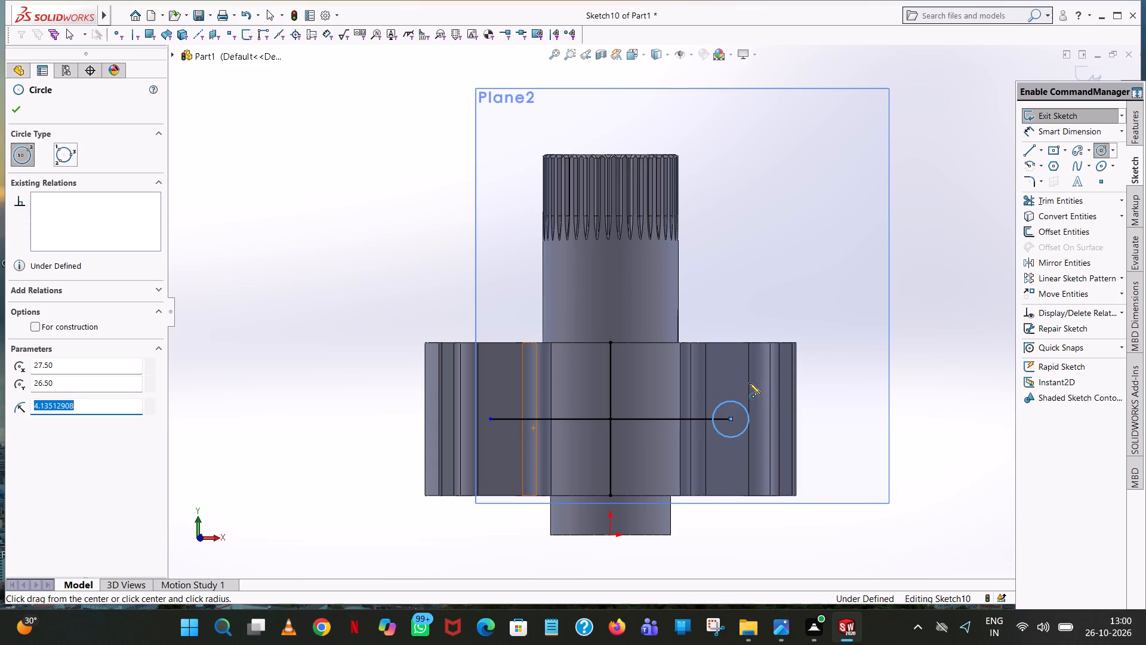
{"action": "type", "text": "14.5"}
{"action": "key", "text": "Return"}
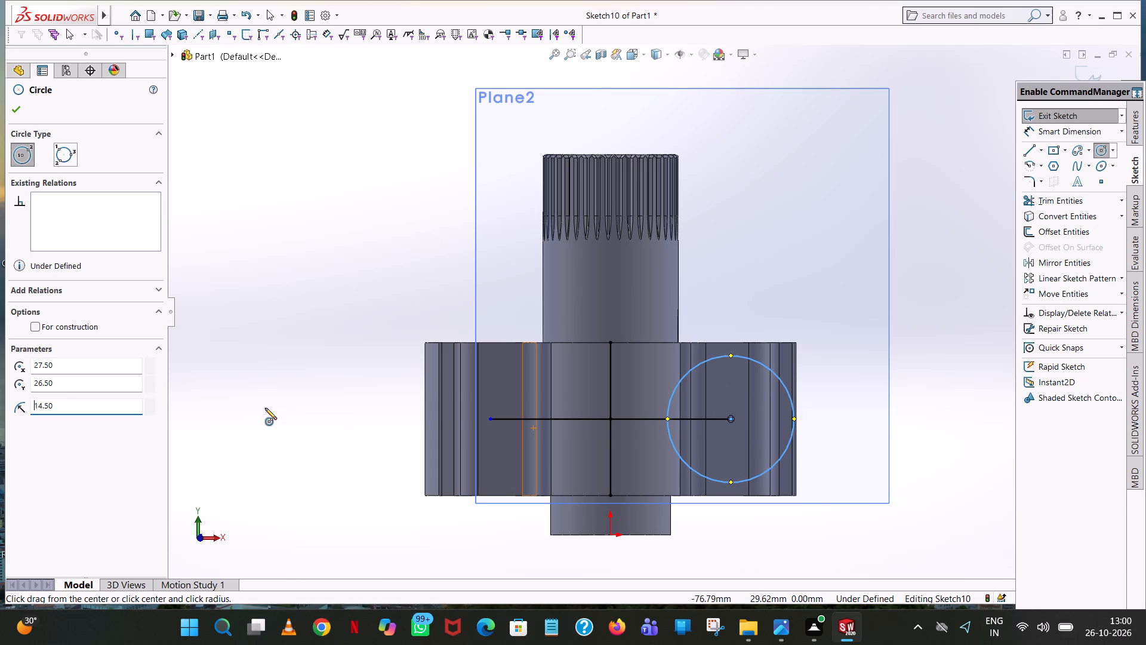
Set the radius of the circle on the +X arm to 14.5/2 mm.
{"action": "left_click", "coordinate": [107, 408]}
{"action": "key", "text": "2"}
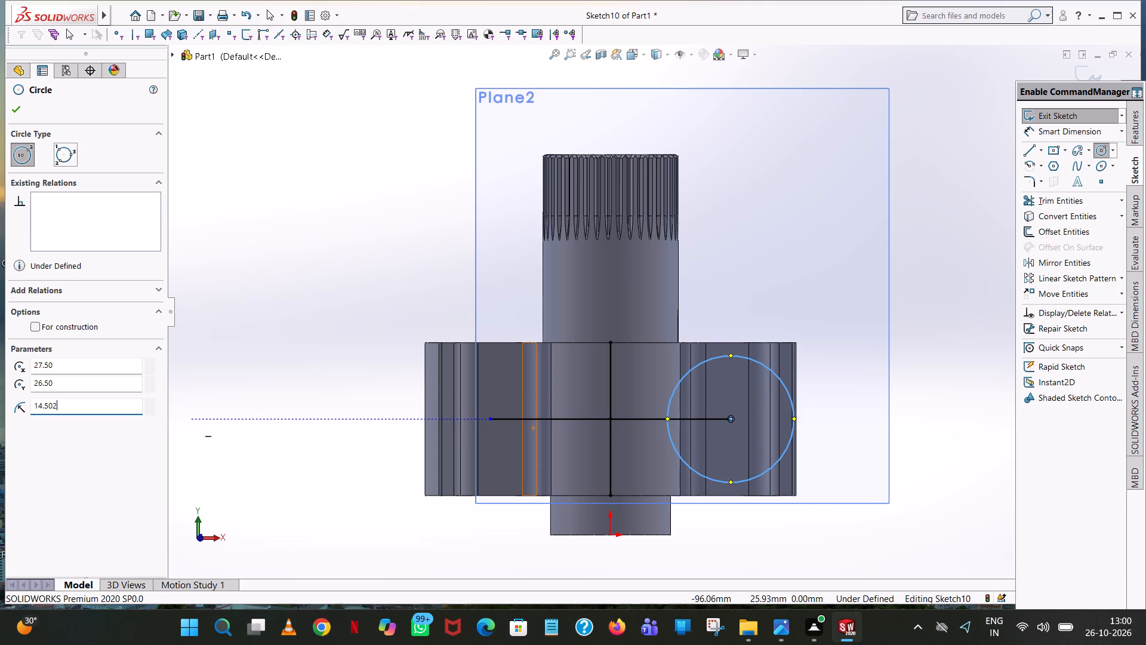
{"action": "key", "text": "Return"}
{"action": "key", "text": "BackSpace"}
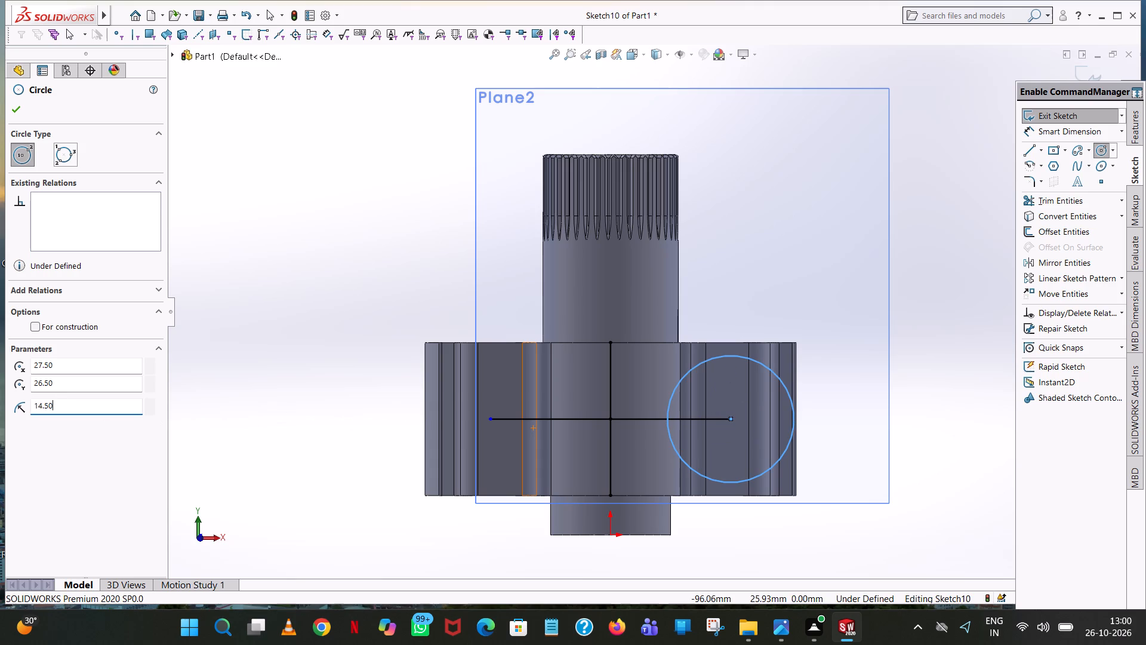
{"action": "key", "text": "BackSpace"}
{"action": "type", "text": "/2"}
{"action": "key", "text": "Return"}
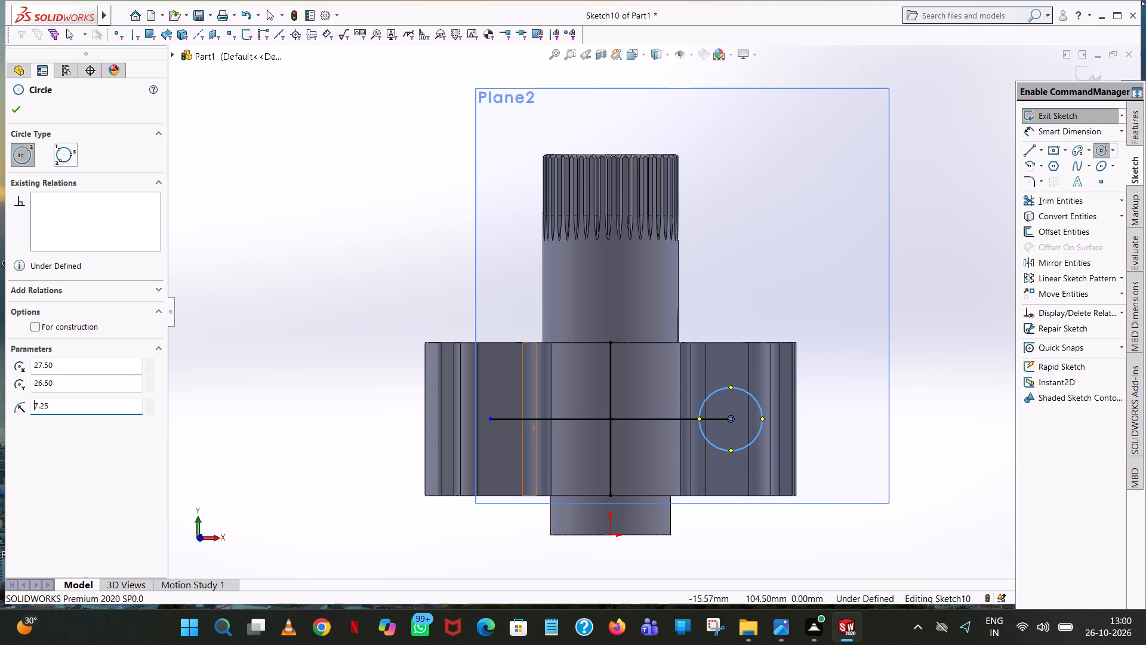
{"action": "left_click", "coordinate": [14, 109]}
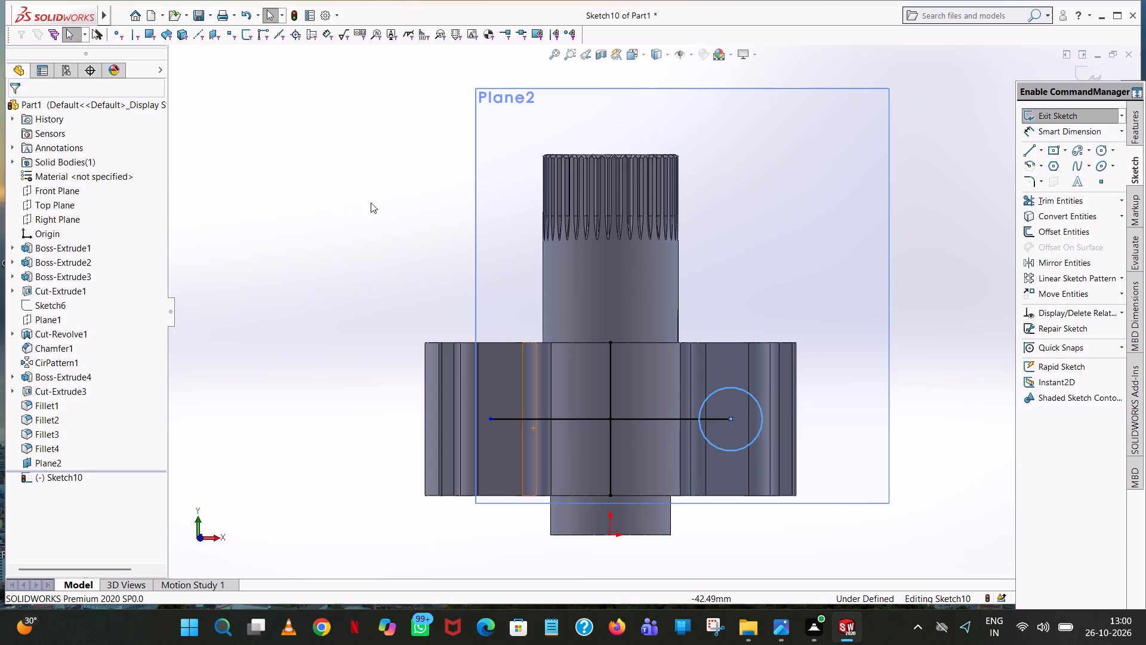
{"action": "left_click", "coordinate": [333, 191]}
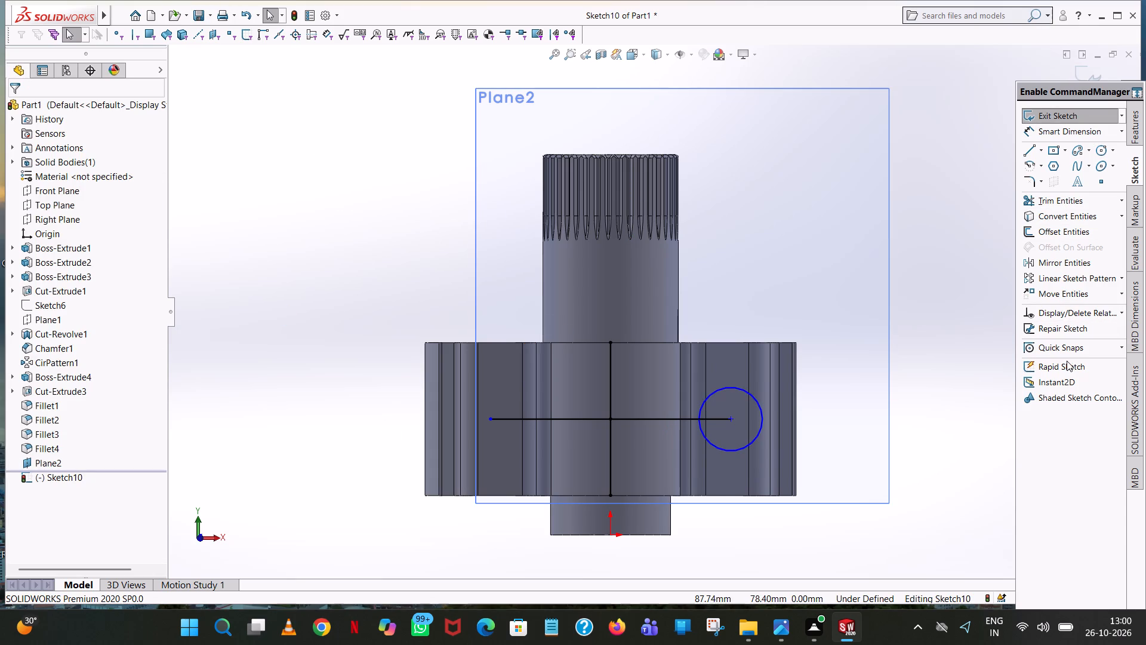
Mirror the +X arm circle about the vertical centre line, keeping the original as a copy.
{"action": "left_click", "coordinate": [1050, 259]}
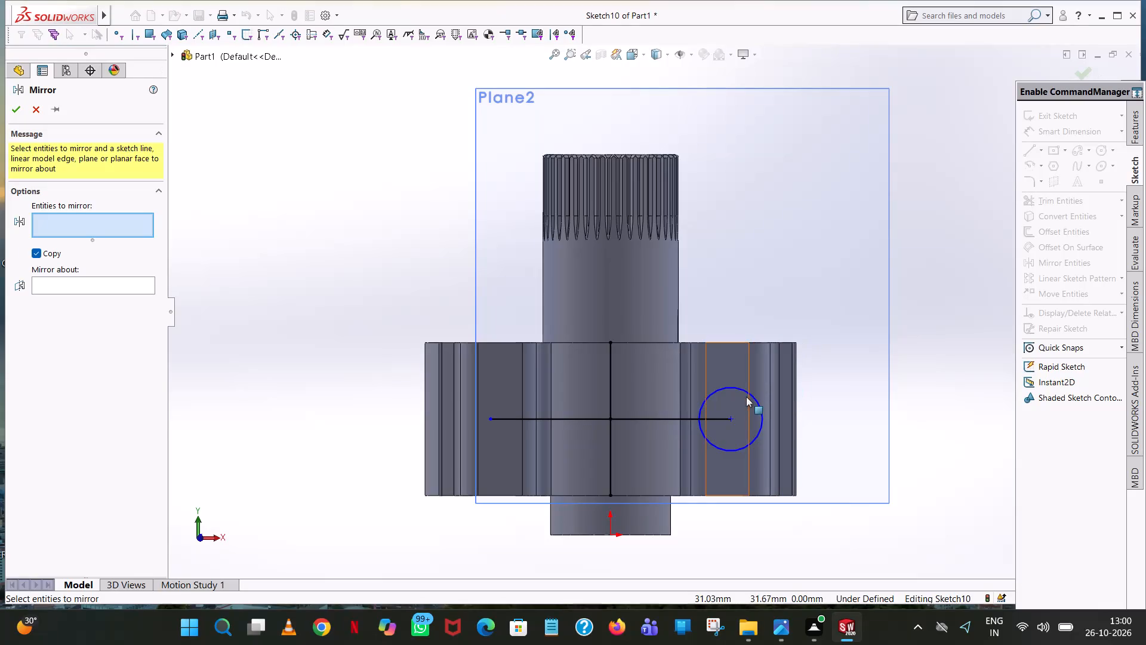
{"action": "left_click", "coordinate": [738, 391]}
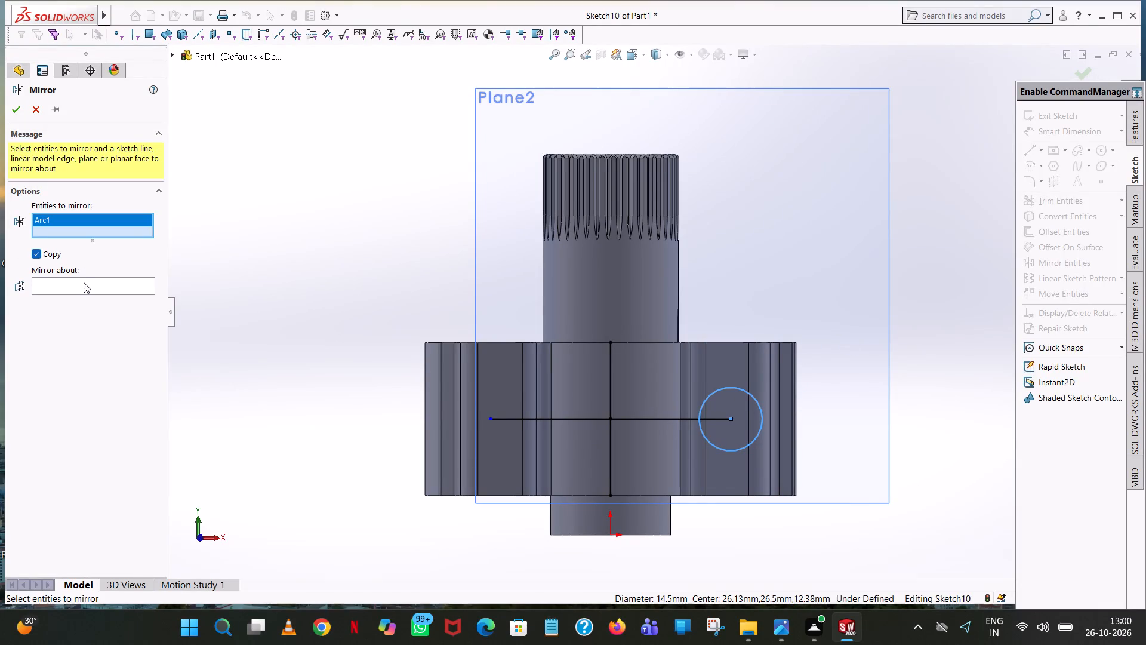
{"action": "left_click", "coordinate": [84, 282]}
{"action": "left_click", "coordinate": [613, 392]}
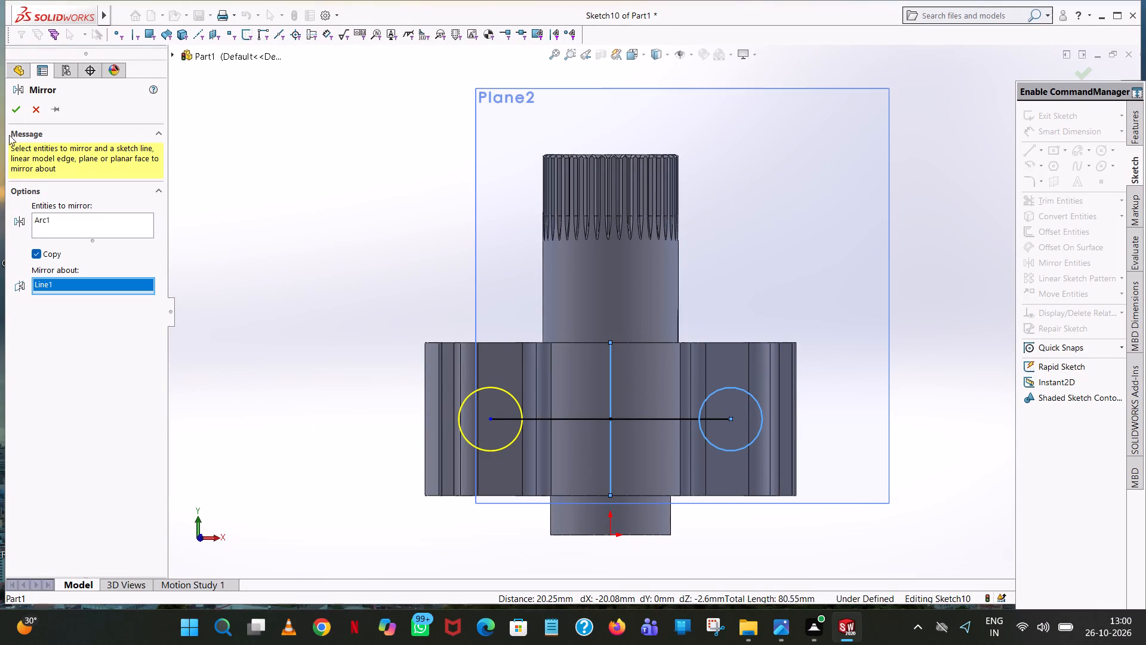
{"action": "left_click_drag", "start_coordinate": [8, 108], "coordinate": [20, 110]}
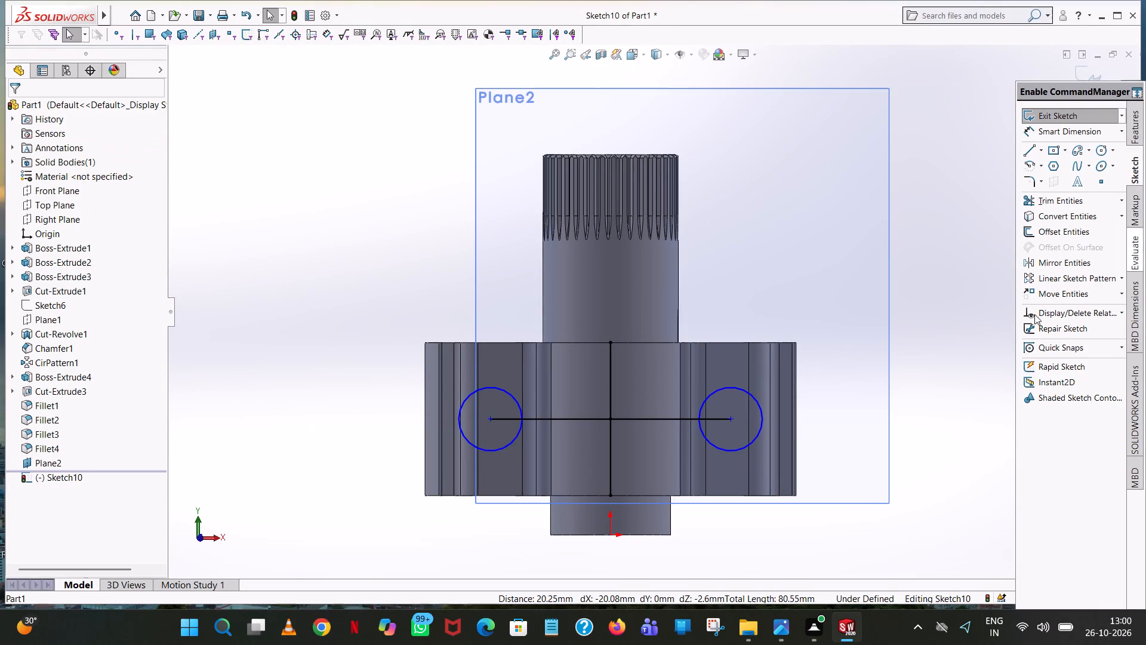
Trim away the horizontal and vertical reference lines with Trim to closest, leaving only the two circles.
{"action": "left_click", "coordinate": [1058, 202]}
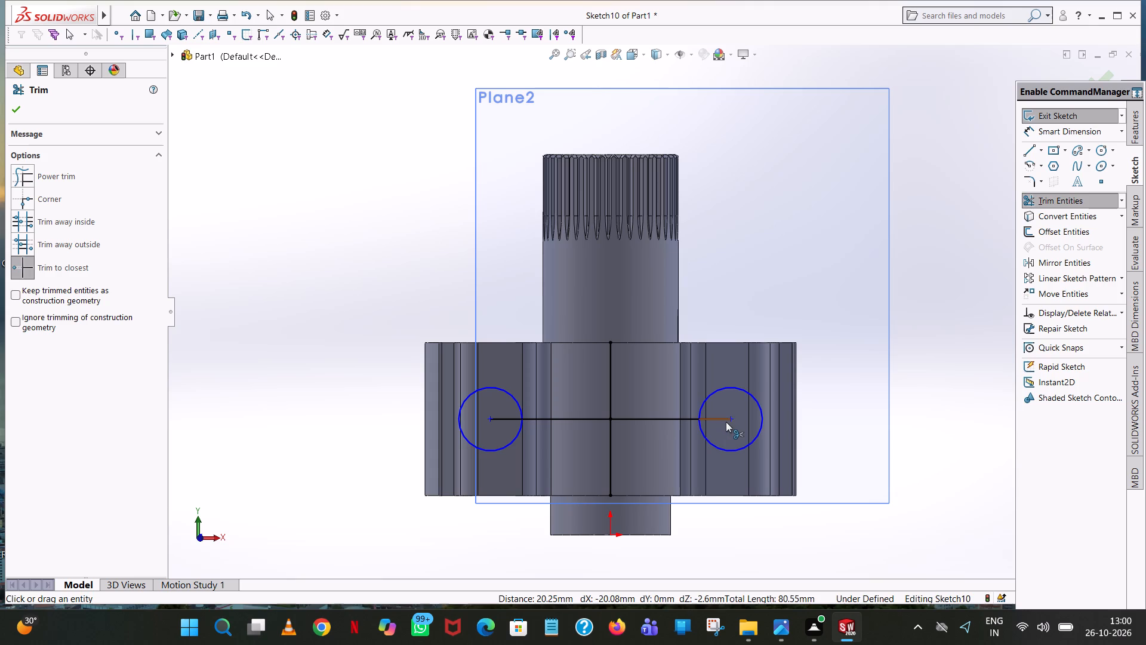
{"action": "left_click", "coordinate": [729, 420]}
{"action": "left_click", "coordinate": [668, 420]}
{"action": "left_click", "coordinate": [600, 418]}
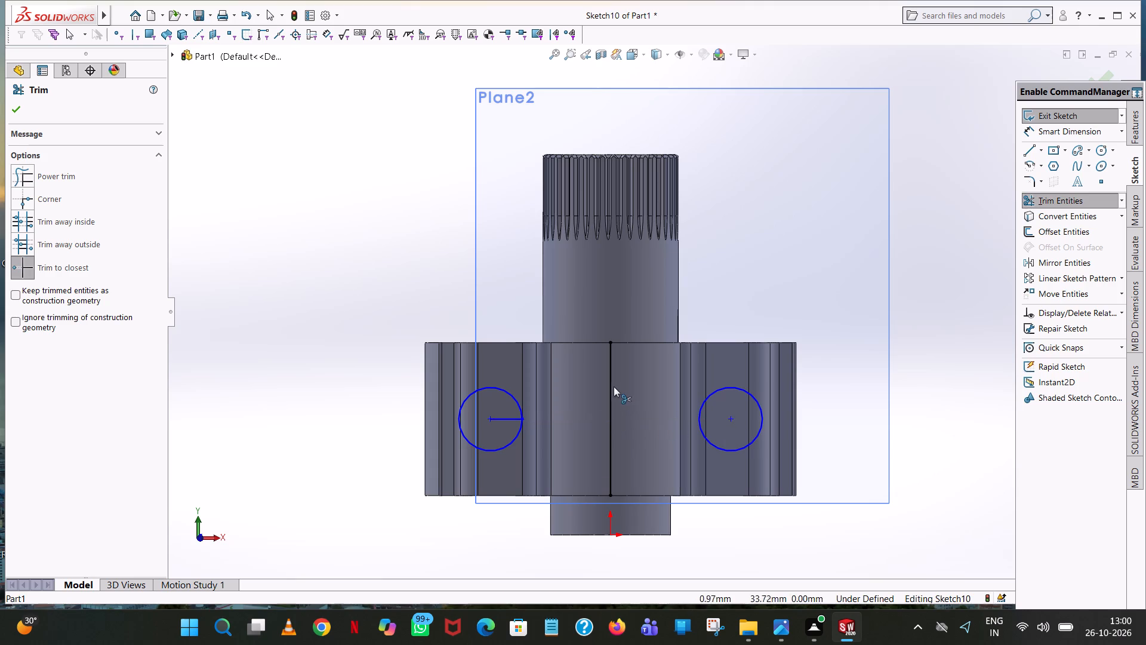
{"action": "left_click", "coordinate": [614, 382]}
{"action": "left_click", "coordinate": [505, 422]}
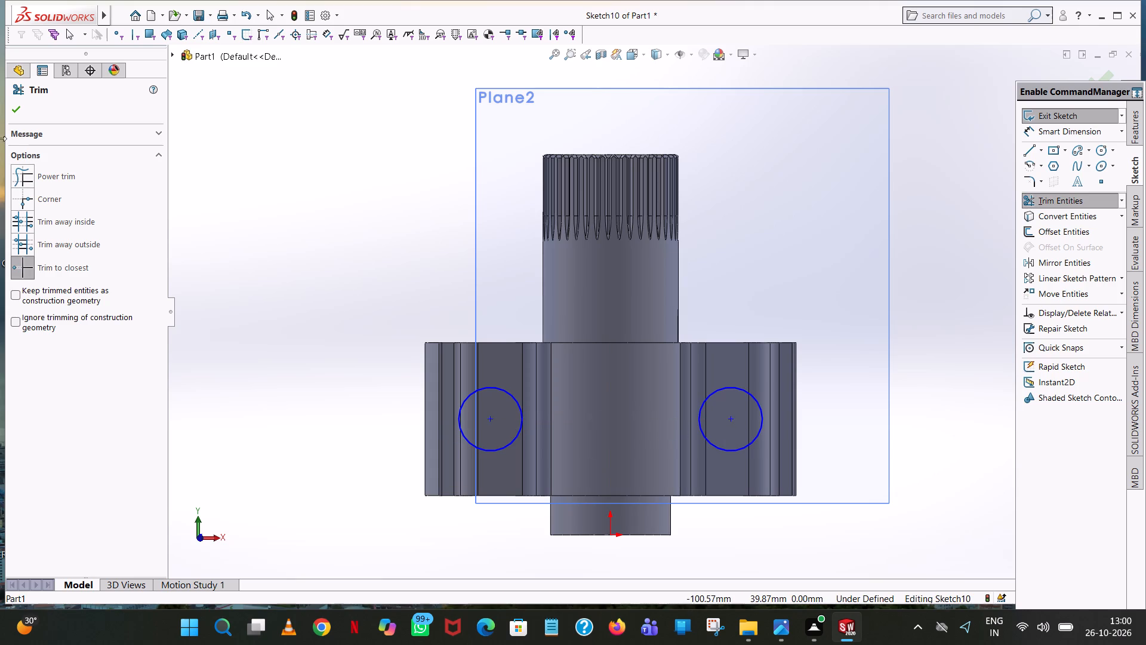
{"action": "left_click", "coordinate": [12, 104]}
Trim away the circle on the +X arm, leaving only the circle on the -X arm.
{"action": "middle_click_drag", "start_coordinate": [409, 266], "coordinate": [412, 284]}
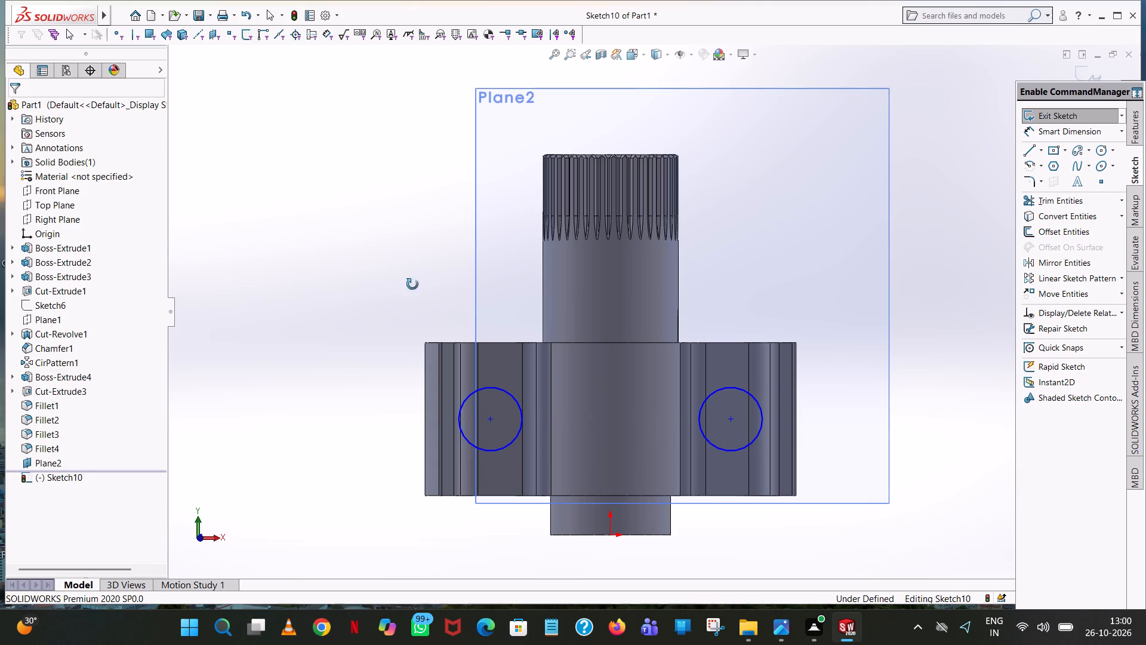
{"action": "middle_click_drag", "start_coordinate": [412, 284], "coordinate": [433, 529]}
{"action": "scroll", "coordinate": [438, 482], "scroll_direction": "up", "scroll_amount": 1}
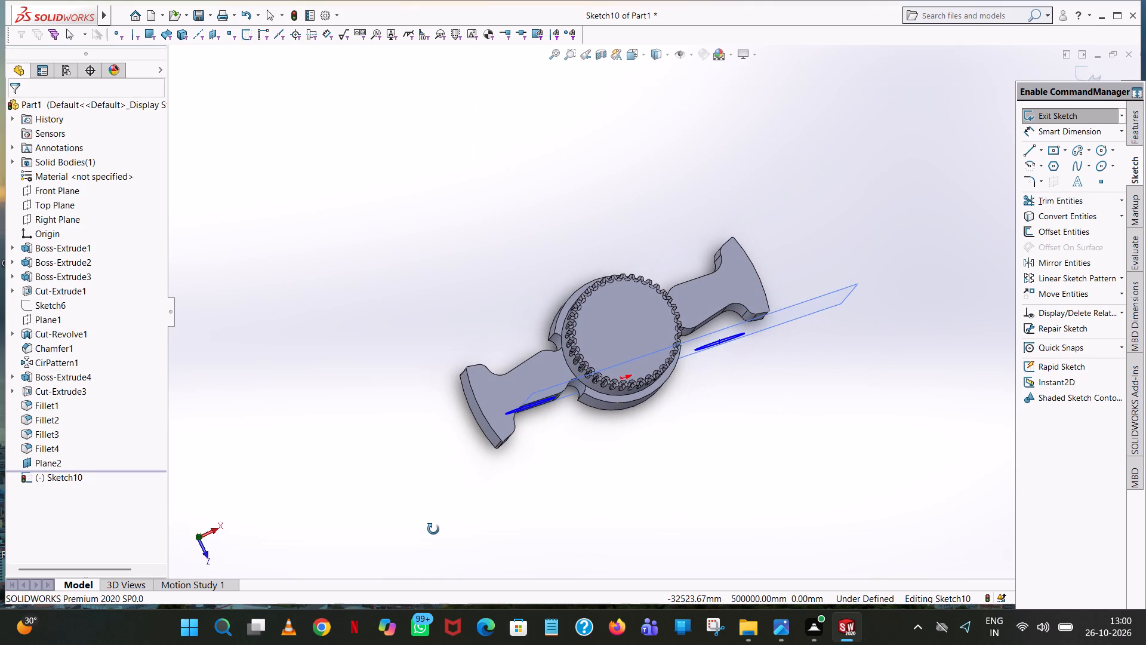
{"action": "middle_click_drag", "start_coordinate": [433, 529], "coordinate": [435, 536]}
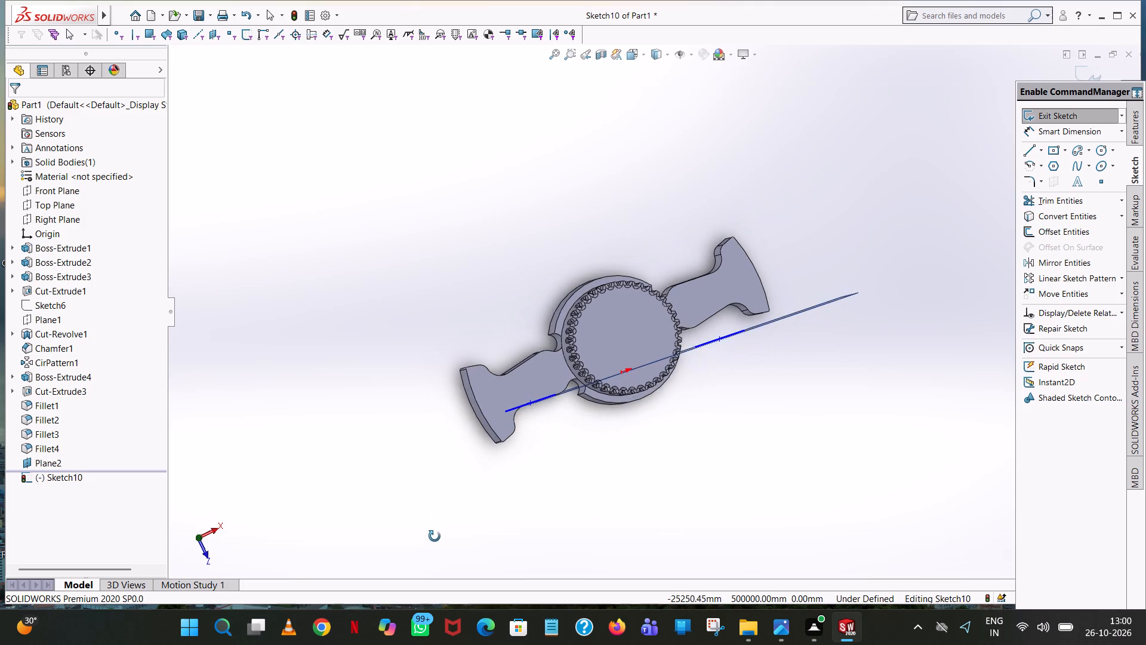
{"action": "middle_click_drag", "start_coordinate": [435, 536], "coordinate": [423, 473]}
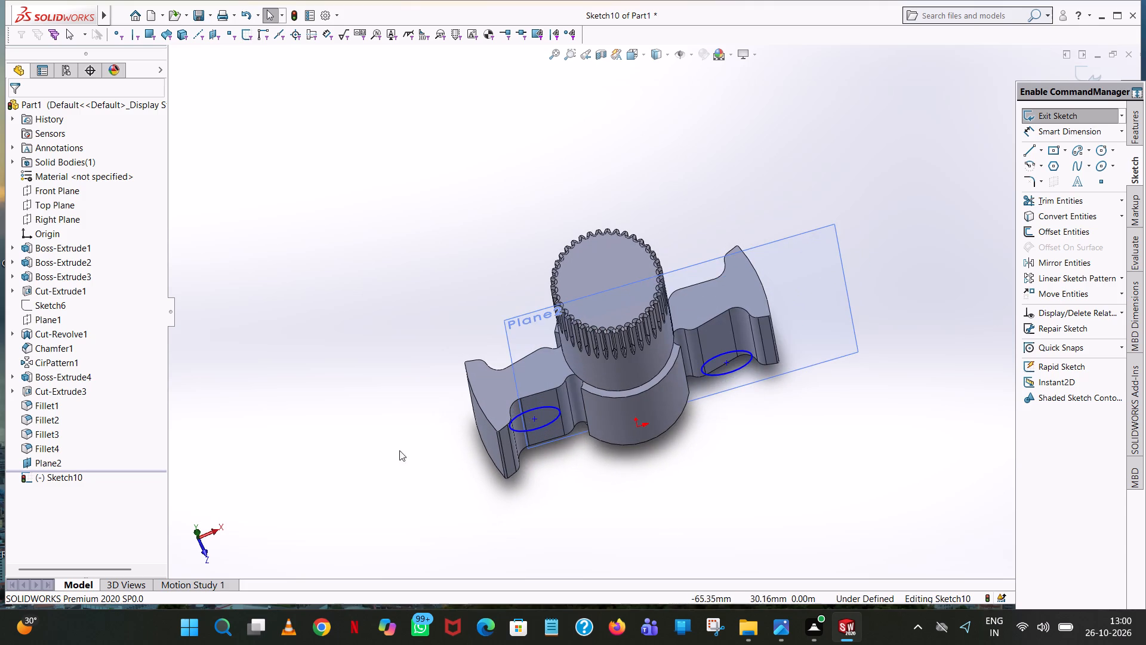
{"action": "middle_click_drag", "start_coordinate": [390, 446], "coordinate": [403, 506]}
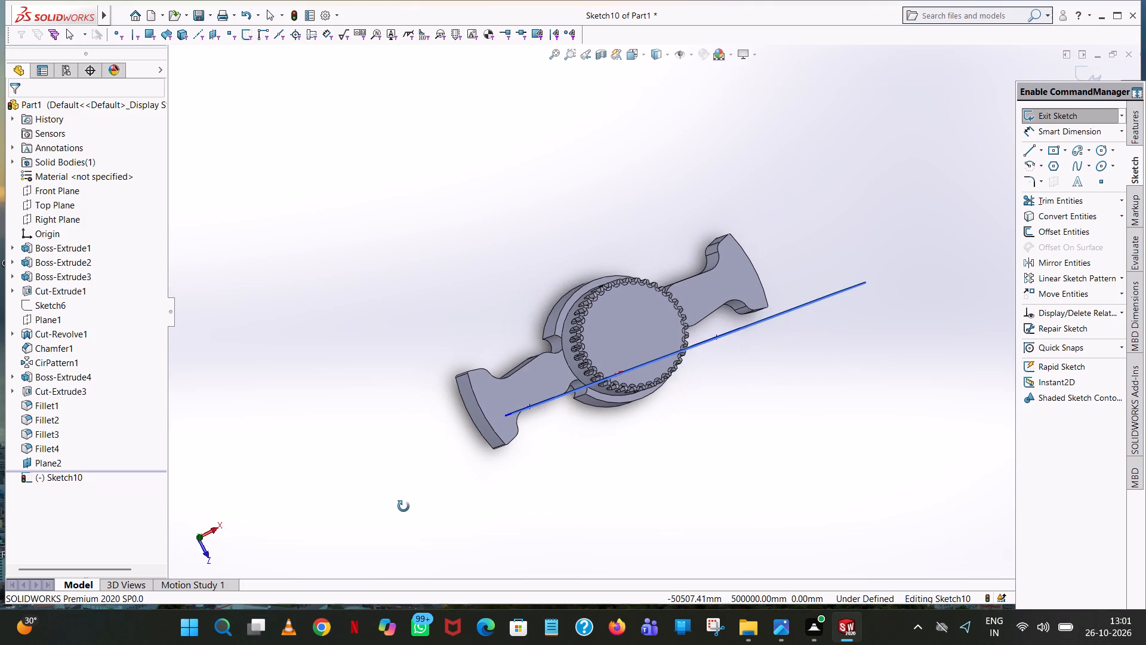
{"action": "middle_click_drag", "start_coordinate": [403, 506], "coordinate": [375, 373]}
{"action": "scroll", "coordinate": [417, 416], "scroll_direction": "up", "scroll_amount": 1}
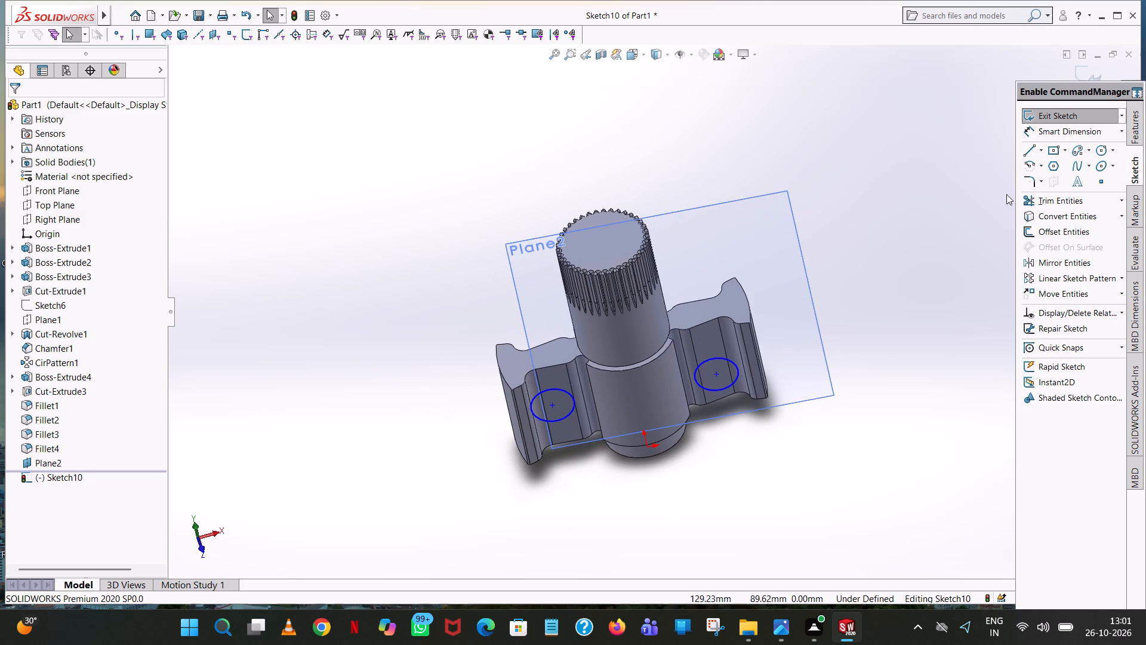
{"action": "left_click", "coordinate": [1098, 204]}
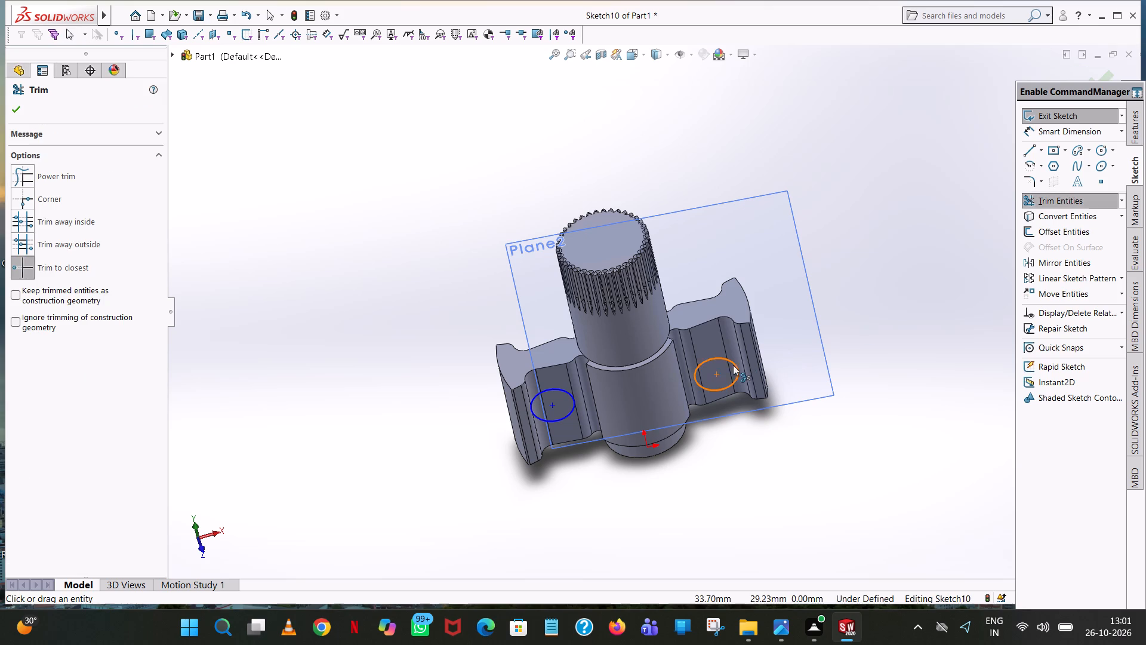
{"action": "left_click", "coordinate": [733, 365]}
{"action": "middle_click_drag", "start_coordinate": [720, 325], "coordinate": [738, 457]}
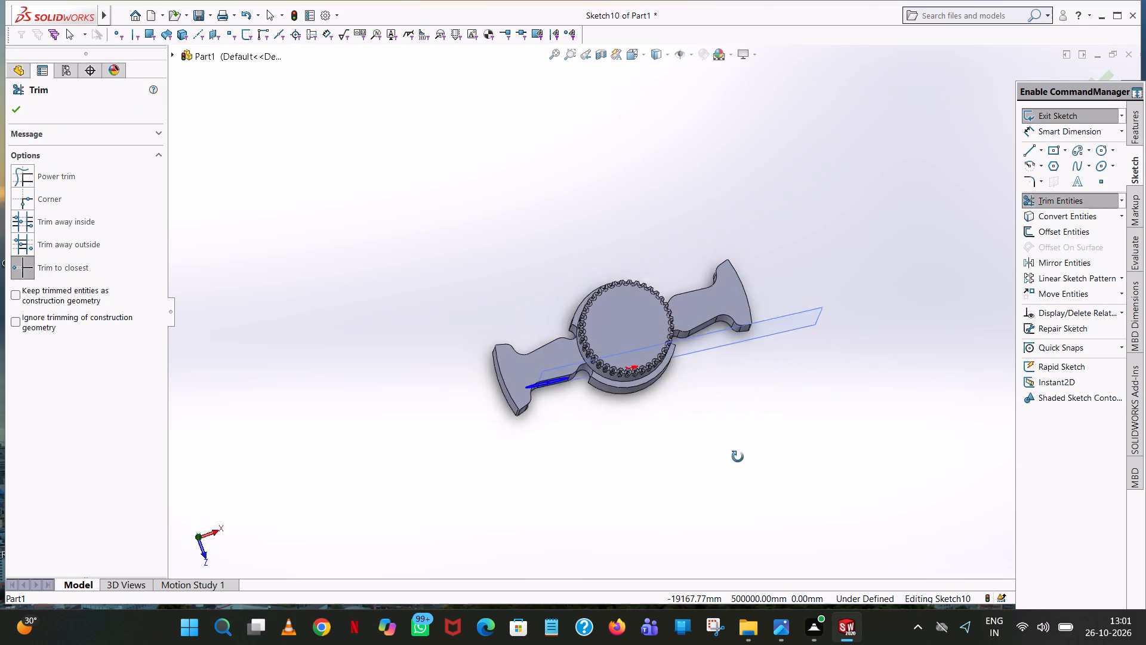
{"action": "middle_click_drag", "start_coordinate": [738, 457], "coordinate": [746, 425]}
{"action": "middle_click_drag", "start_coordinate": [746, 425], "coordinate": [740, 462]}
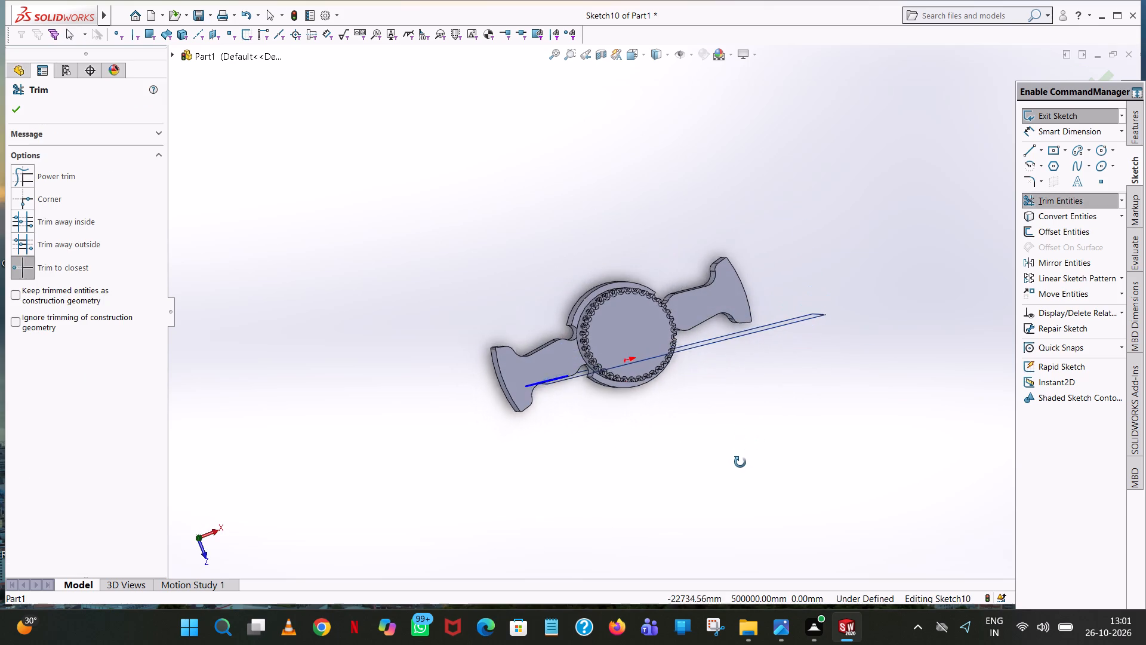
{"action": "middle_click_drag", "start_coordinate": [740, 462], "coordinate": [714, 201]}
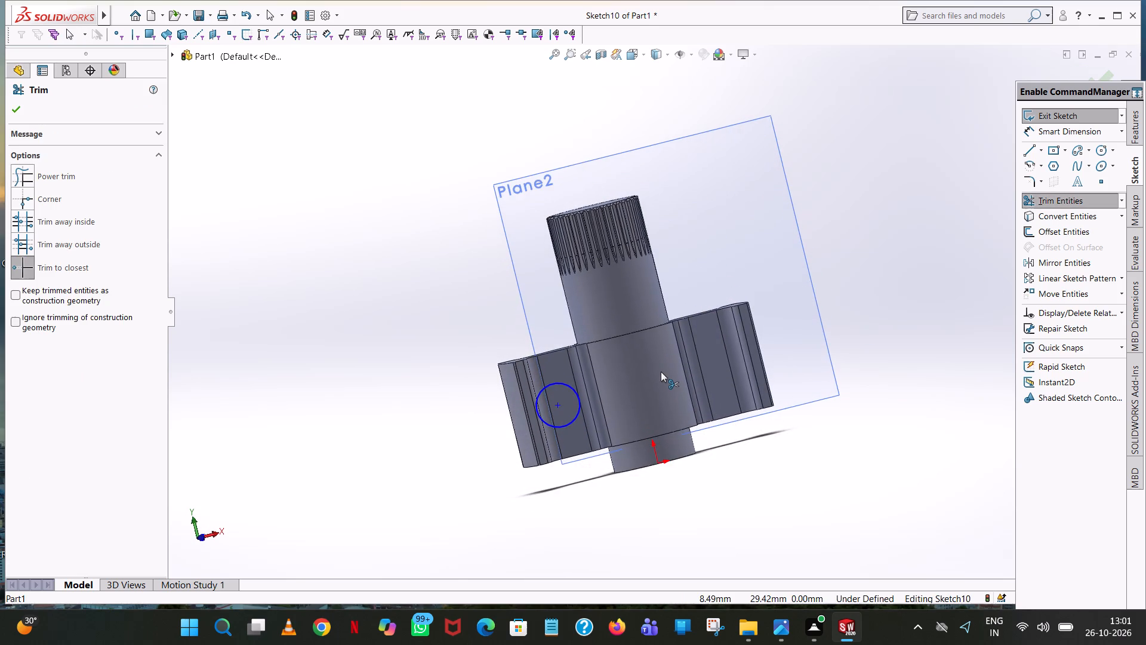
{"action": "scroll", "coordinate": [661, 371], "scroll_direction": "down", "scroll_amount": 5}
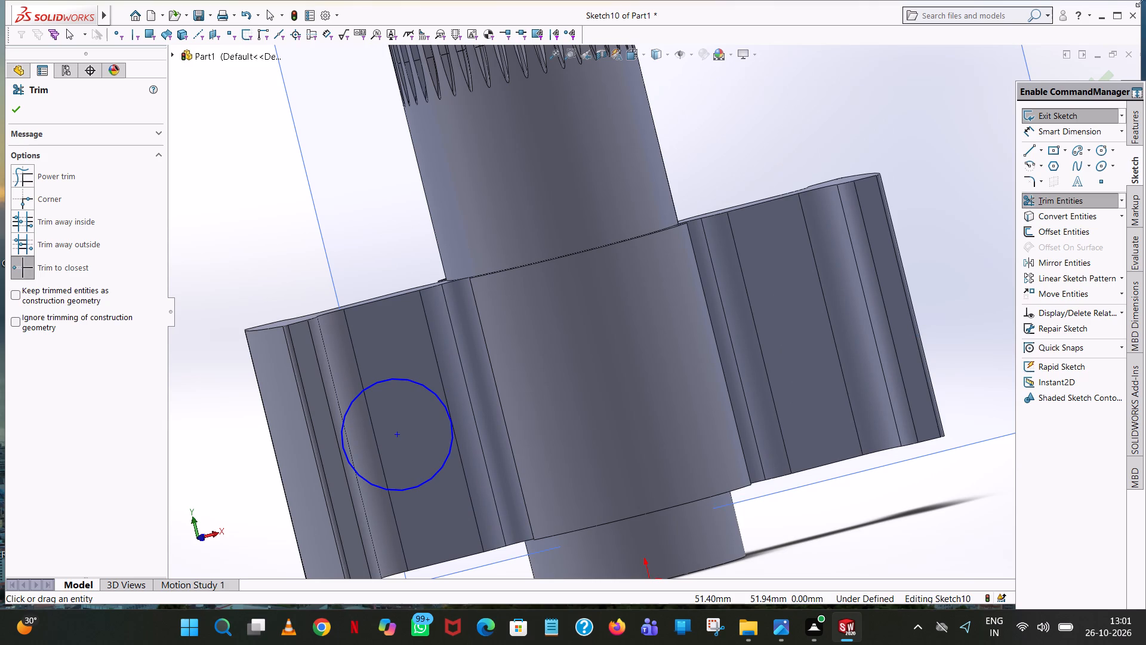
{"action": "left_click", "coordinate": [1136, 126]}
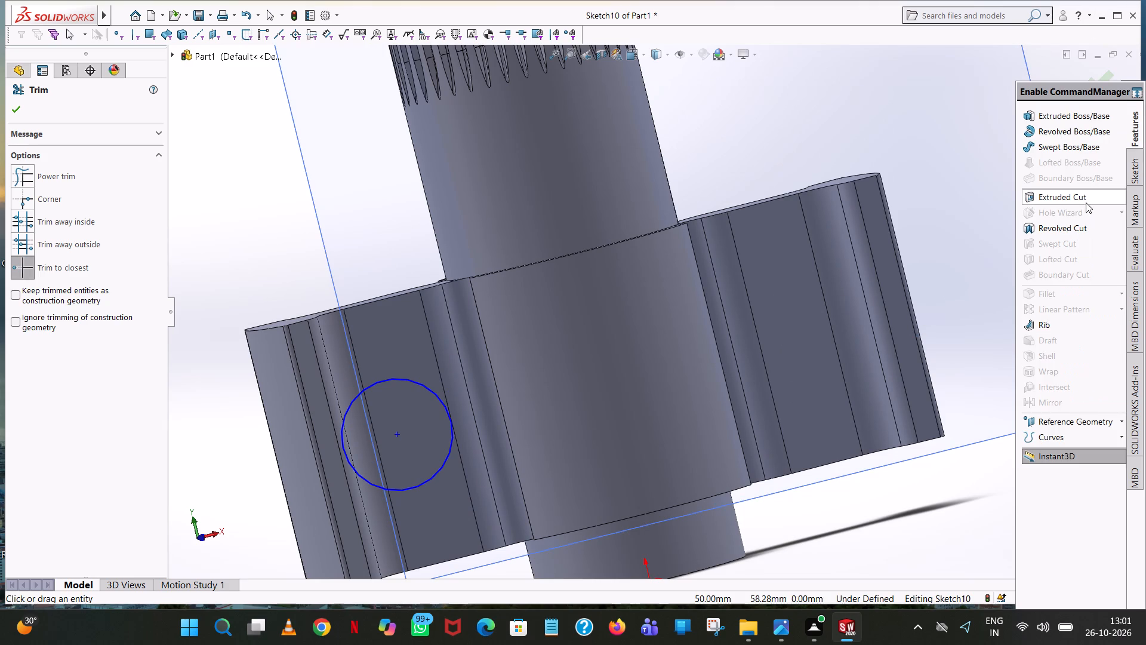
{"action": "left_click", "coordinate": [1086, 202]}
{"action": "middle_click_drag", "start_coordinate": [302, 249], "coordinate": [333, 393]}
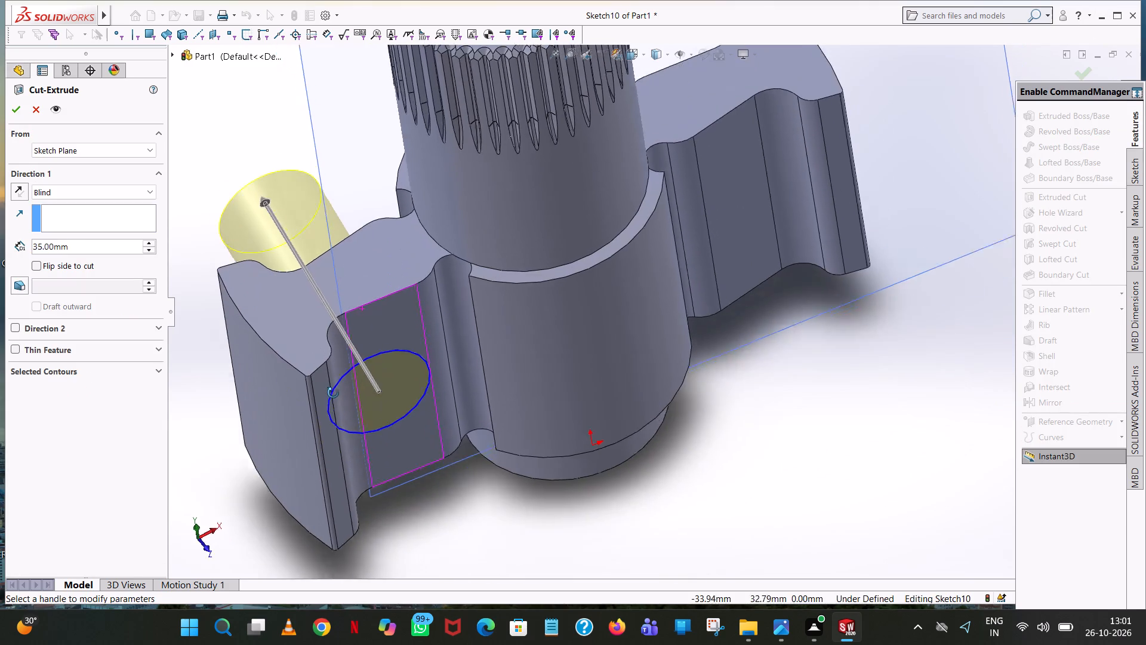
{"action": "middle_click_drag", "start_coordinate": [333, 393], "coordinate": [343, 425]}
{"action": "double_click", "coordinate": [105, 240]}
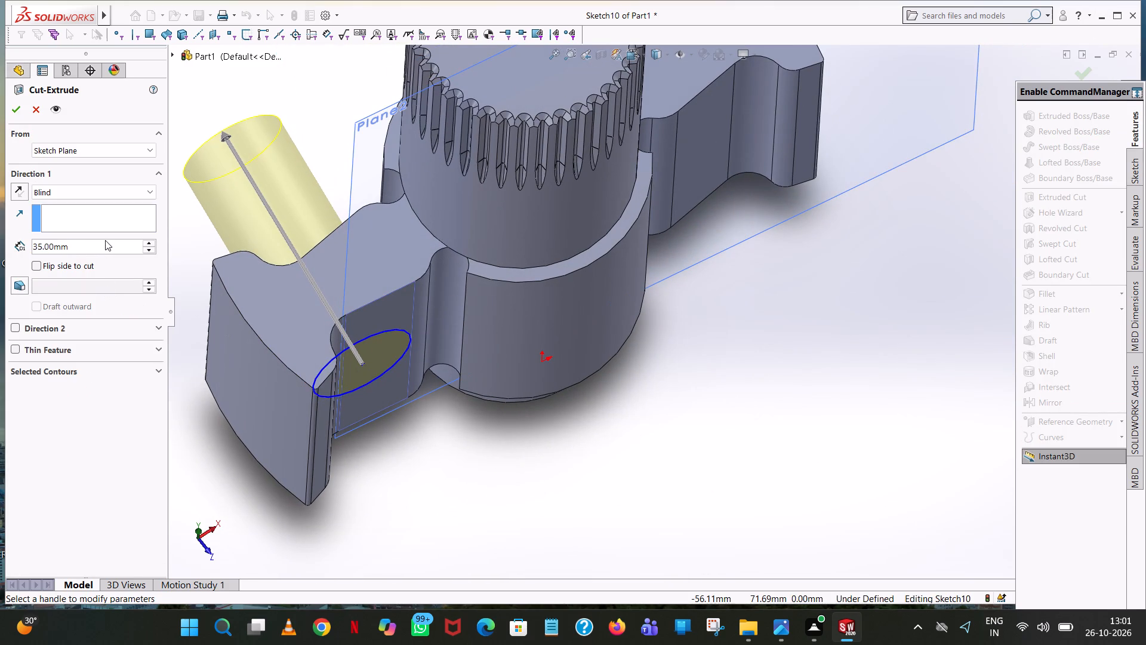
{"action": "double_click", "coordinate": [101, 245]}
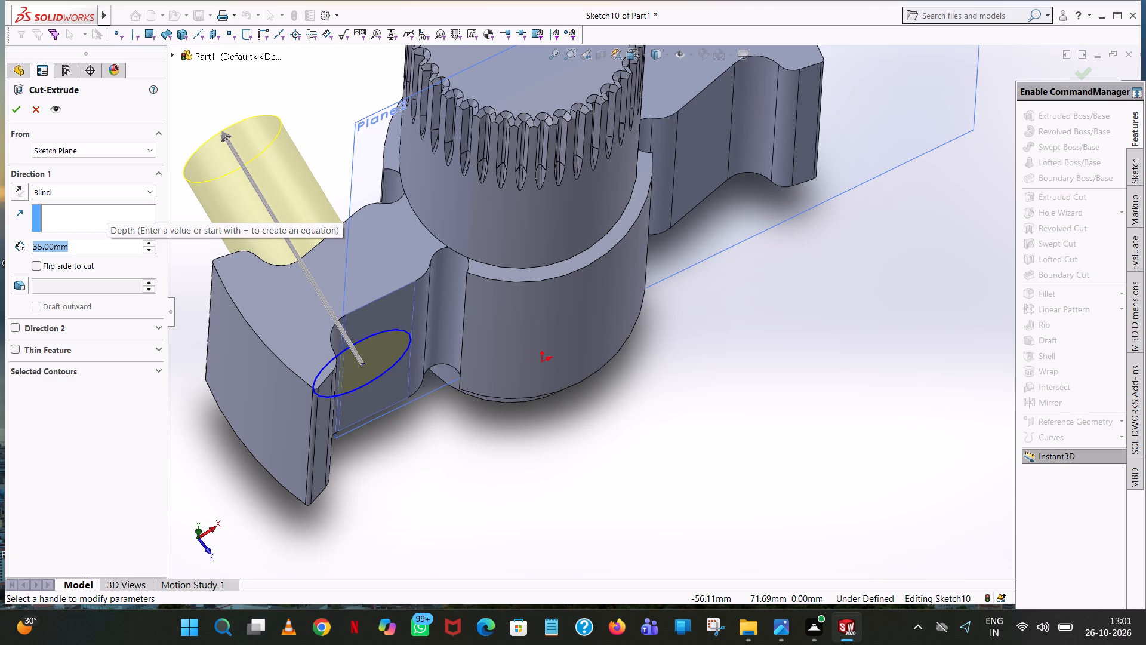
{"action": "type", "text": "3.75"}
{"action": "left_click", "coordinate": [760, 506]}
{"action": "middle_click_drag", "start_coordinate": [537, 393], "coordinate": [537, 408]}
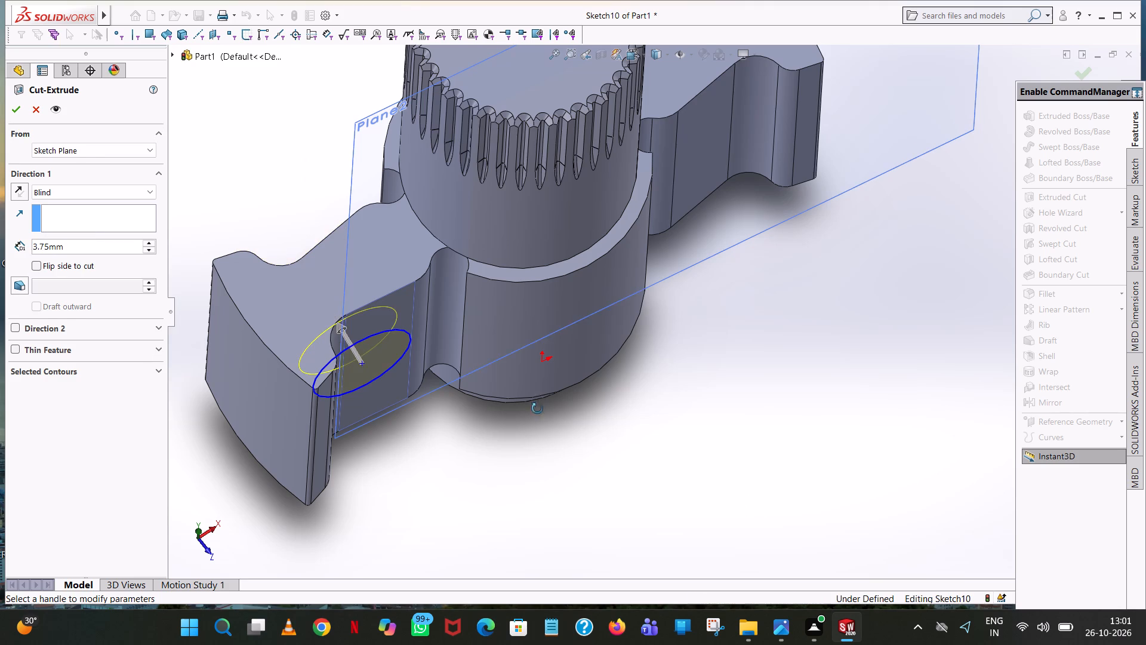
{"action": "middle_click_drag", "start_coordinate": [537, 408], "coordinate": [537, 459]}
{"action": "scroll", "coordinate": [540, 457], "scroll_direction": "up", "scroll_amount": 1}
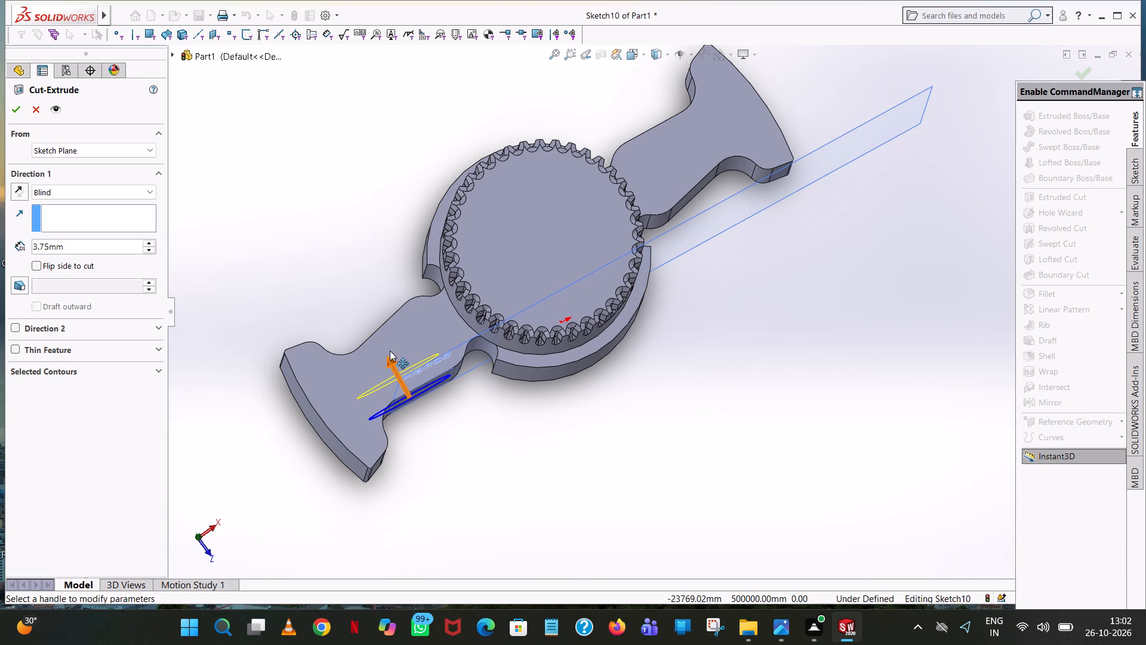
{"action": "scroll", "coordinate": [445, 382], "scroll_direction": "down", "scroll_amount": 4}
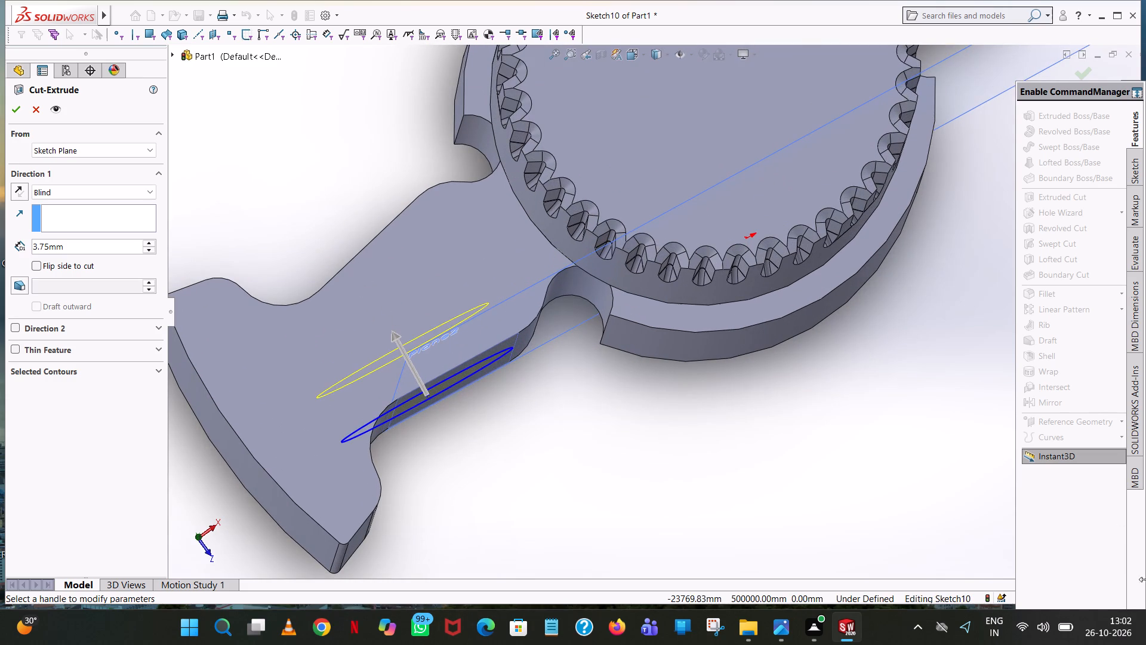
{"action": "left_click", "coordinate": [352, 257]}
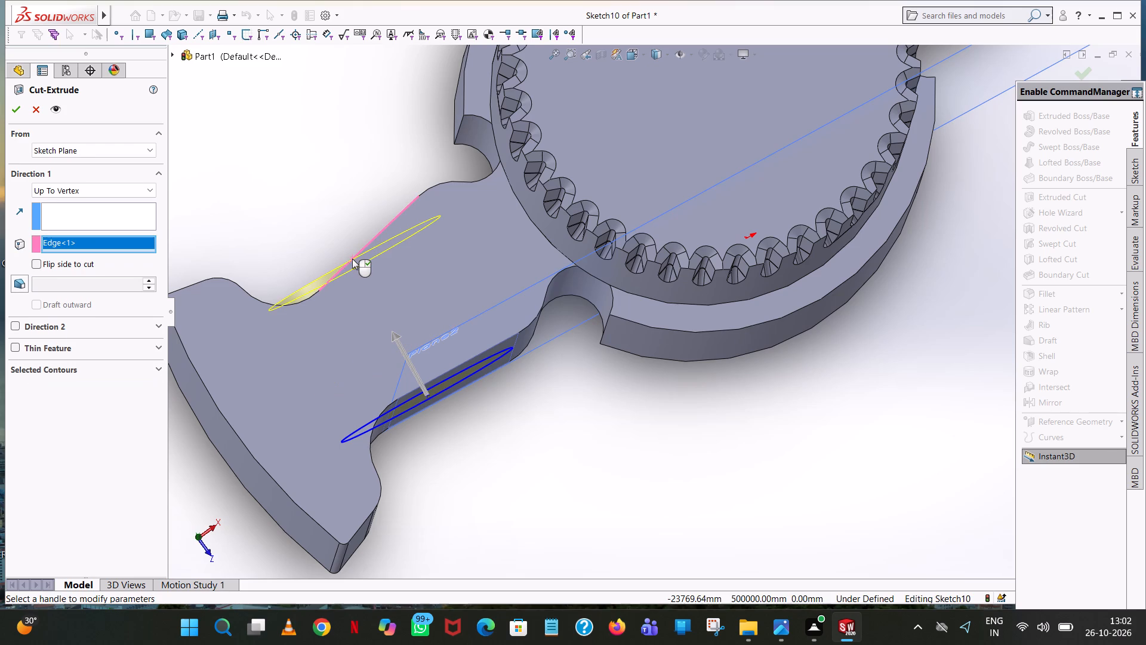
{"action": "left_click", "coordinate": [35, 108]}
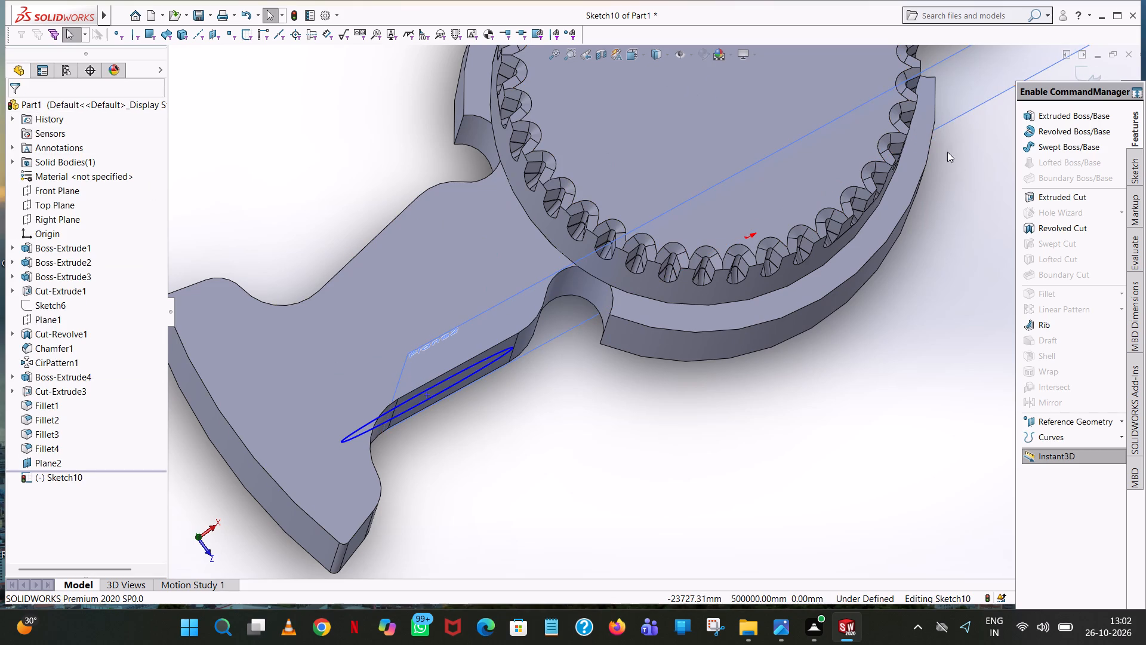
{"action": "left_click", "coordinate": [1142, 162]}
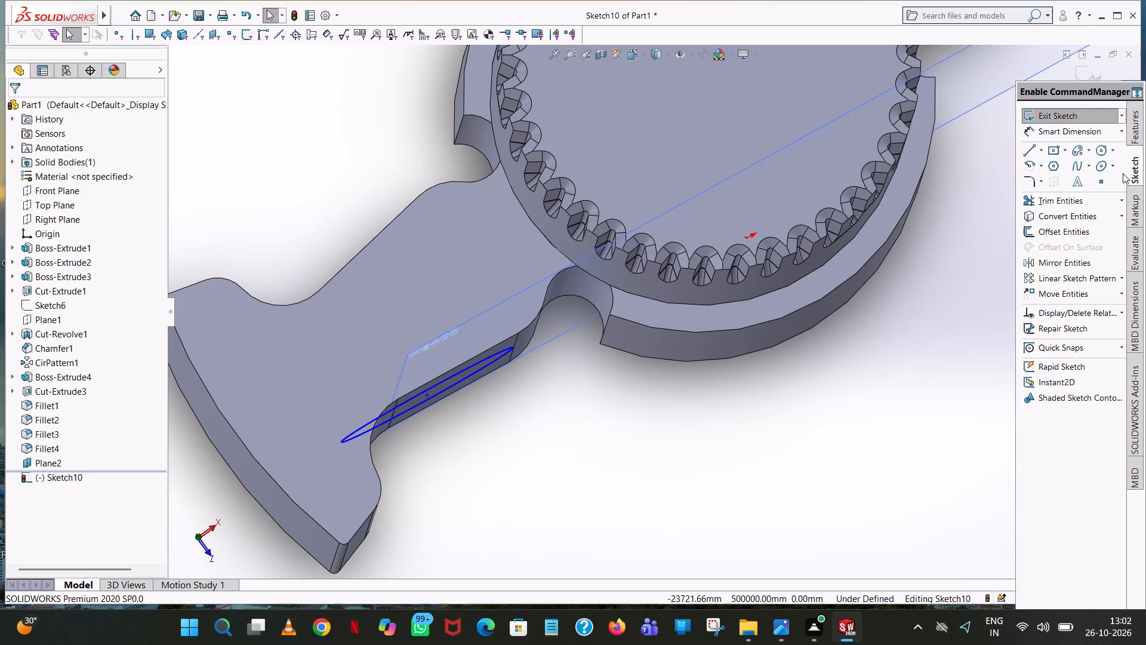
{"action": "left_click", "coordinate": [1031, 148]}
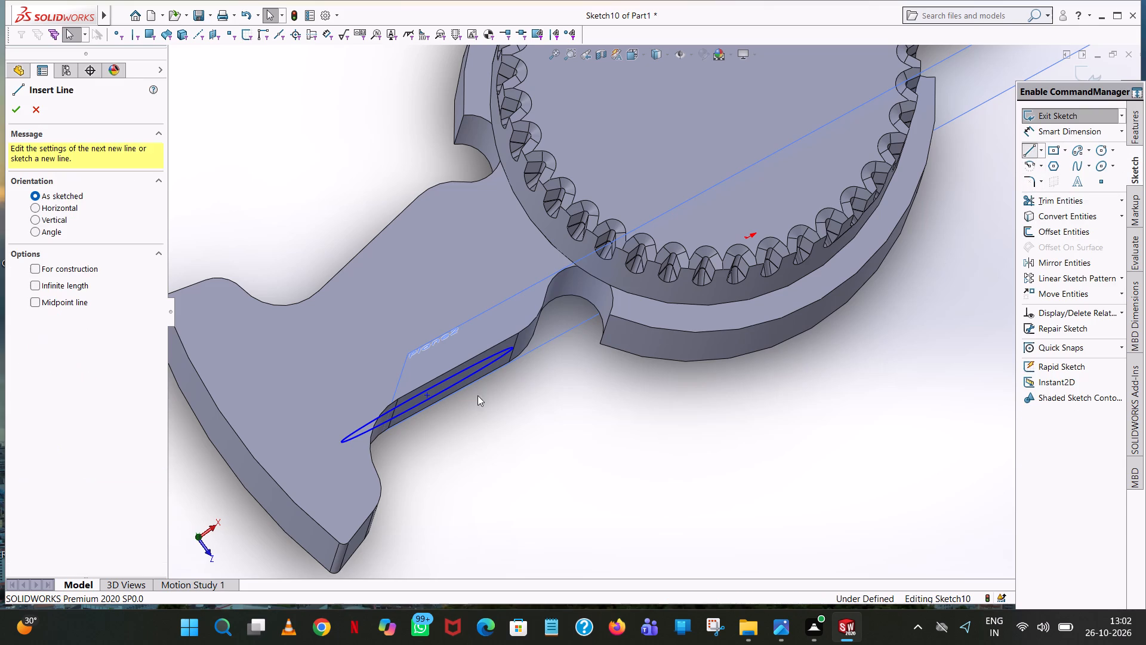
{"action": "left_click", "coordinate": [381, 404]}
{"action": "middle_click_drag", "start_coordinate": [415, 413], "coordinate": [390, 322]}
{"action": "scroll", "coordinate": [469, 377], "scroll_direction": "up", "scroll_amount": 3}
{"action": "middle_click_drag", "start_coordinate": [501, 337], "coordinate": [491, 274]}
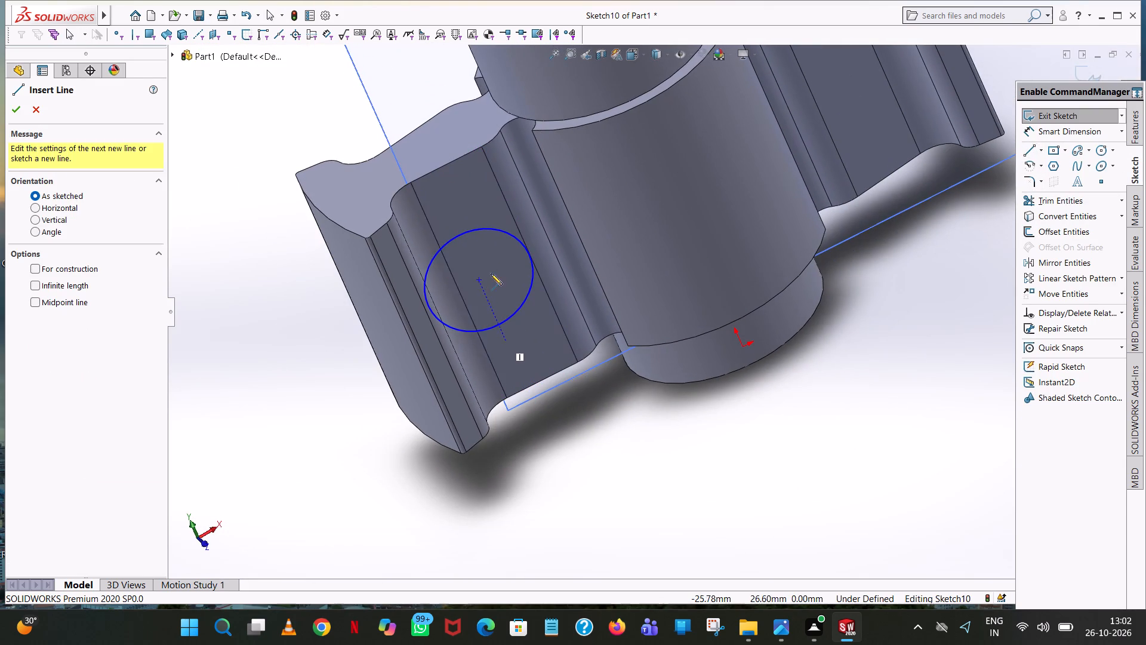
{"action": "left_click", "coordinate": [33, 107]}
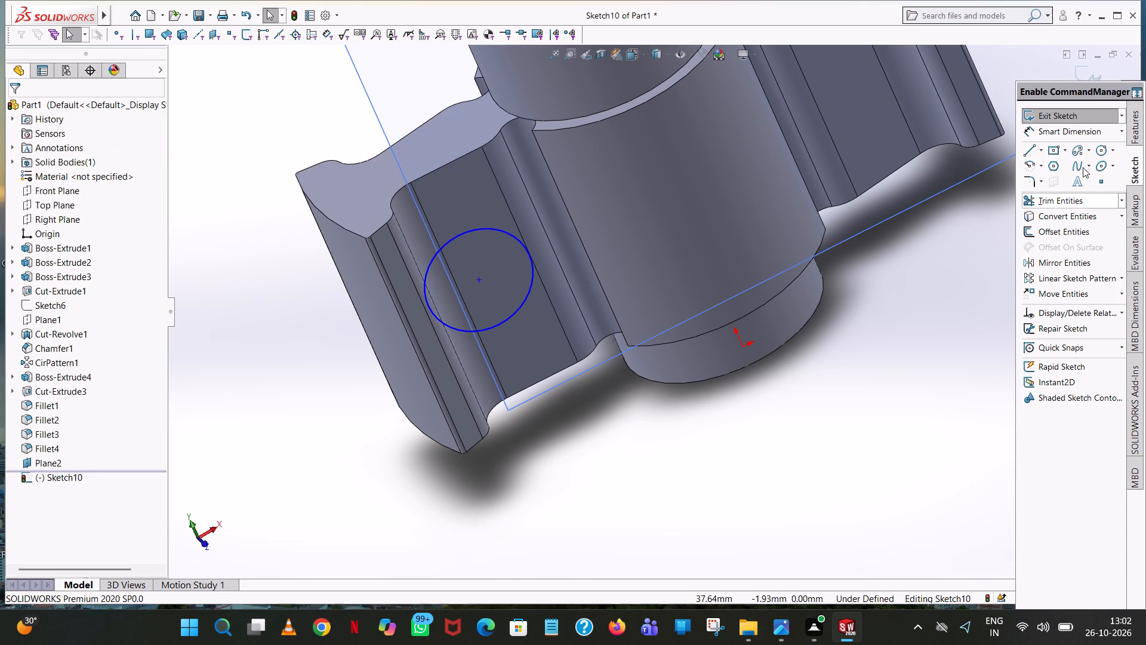
Start the Smart Dimension tool in the sketch with the -X arm circle.
{"action": "left_click", "coordinate": [1088, 134]}
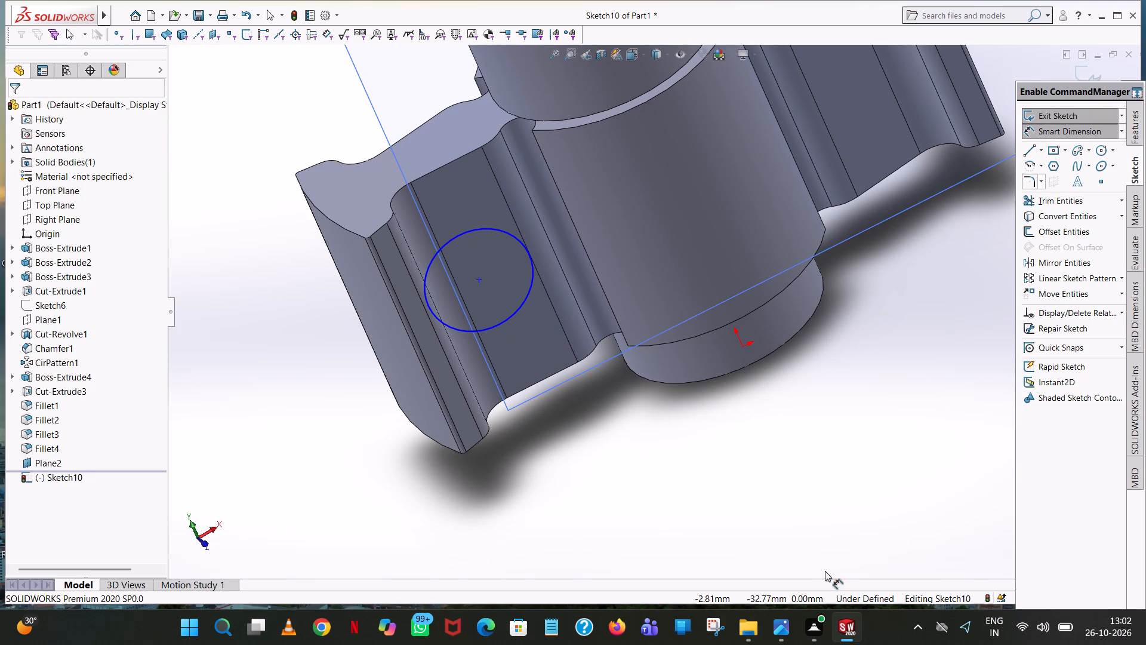
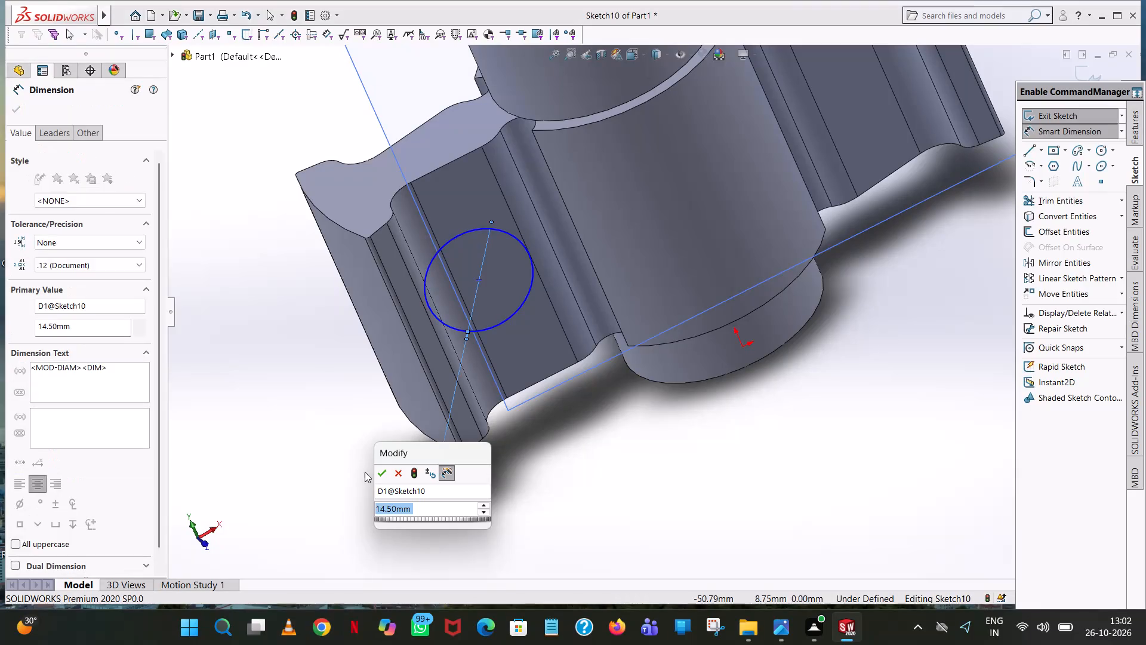
Accept the 14.5 mm diameter dimension on the -X arm circle.
{"action": "left_click", "coordinate": [387, 477]}
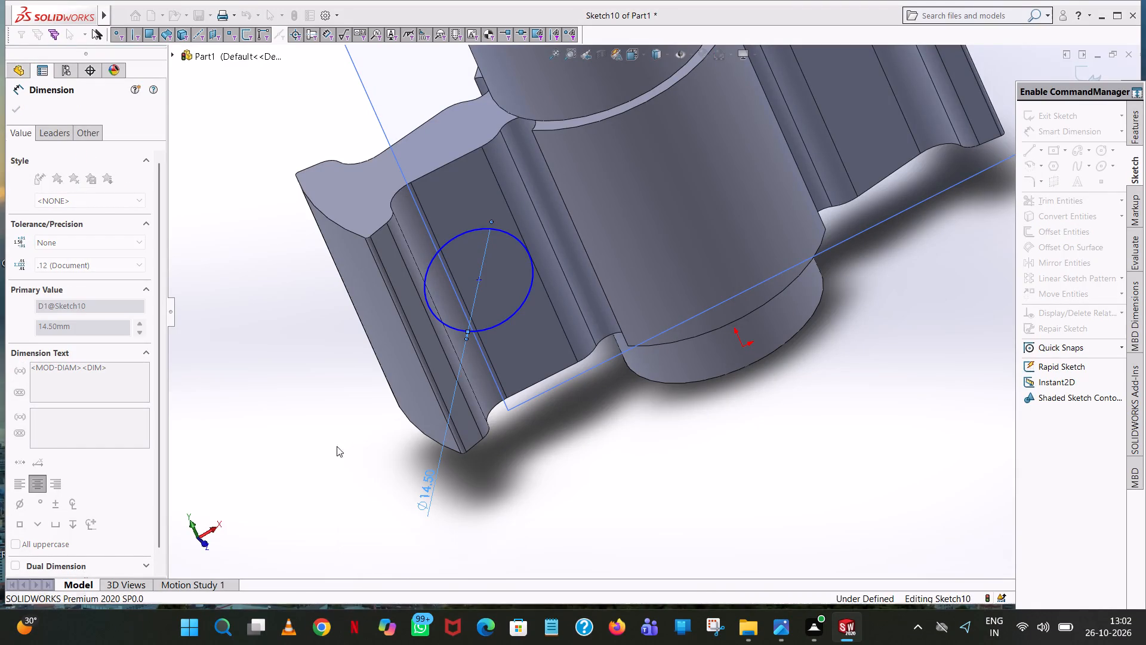
{"action": "left_click", "coordinate": [303, 425]}
Dimension the -X arm circle's centre 17.5 mm vertically from the bottom edge of the central hub.
{"action": "left_click", "coordinate": [478, 279]}
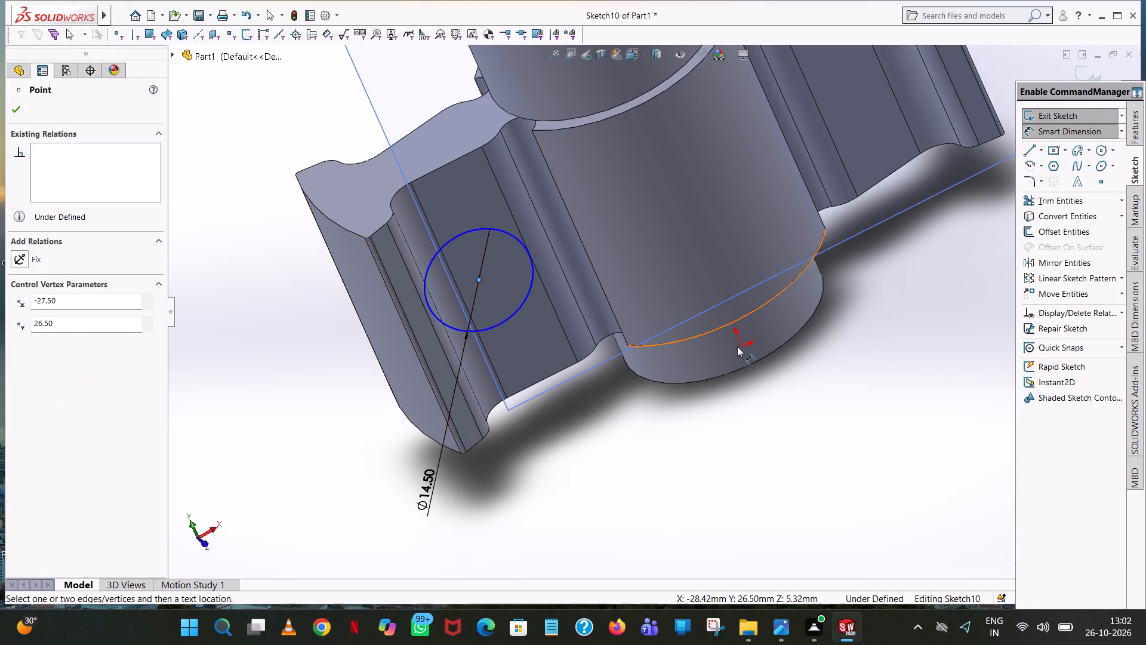
{"action": "middle_click_drag", "start_coordinate": [772, 318], "coordinate": [725, 208]}
{"action": "scroll", "coordinate": [772, 318], "scroll_direction": "up", "scroll_amount": 2}
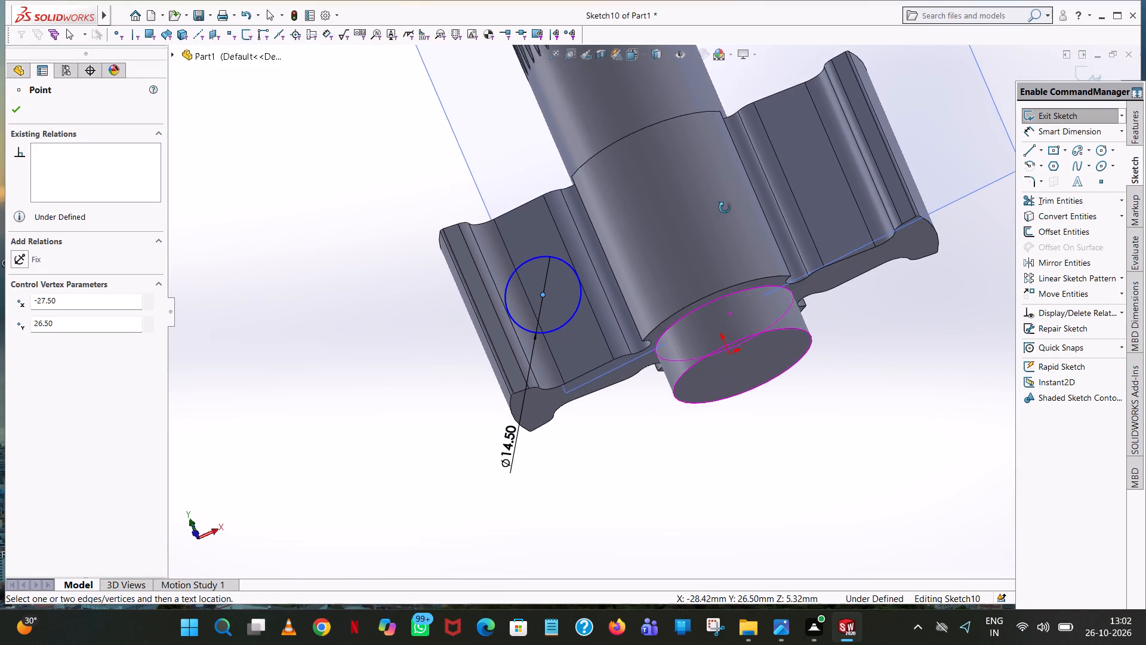
{"action": "middle_click_drag", "start_coordinate": [725, 208], "coordinate": [725, 235]}
{"action": "left_click", "coordinate": [735, 287]}
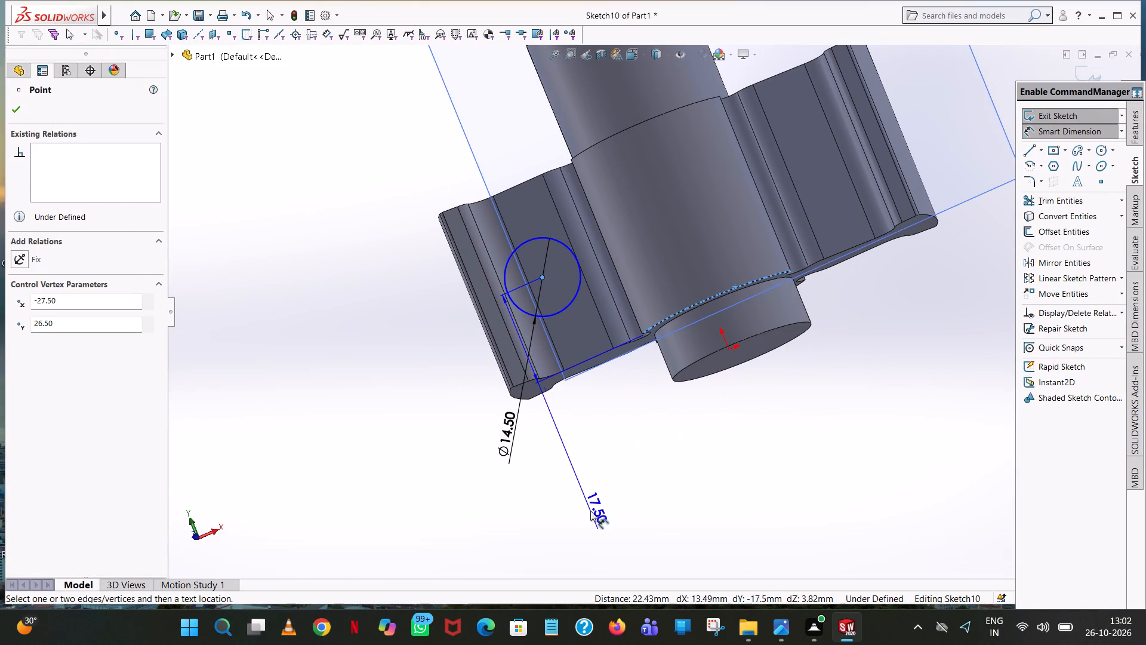
{"action": "left_click", "coordinate": [590, 511]}
{"action": "left_click", "coordinate": [541, 494]}
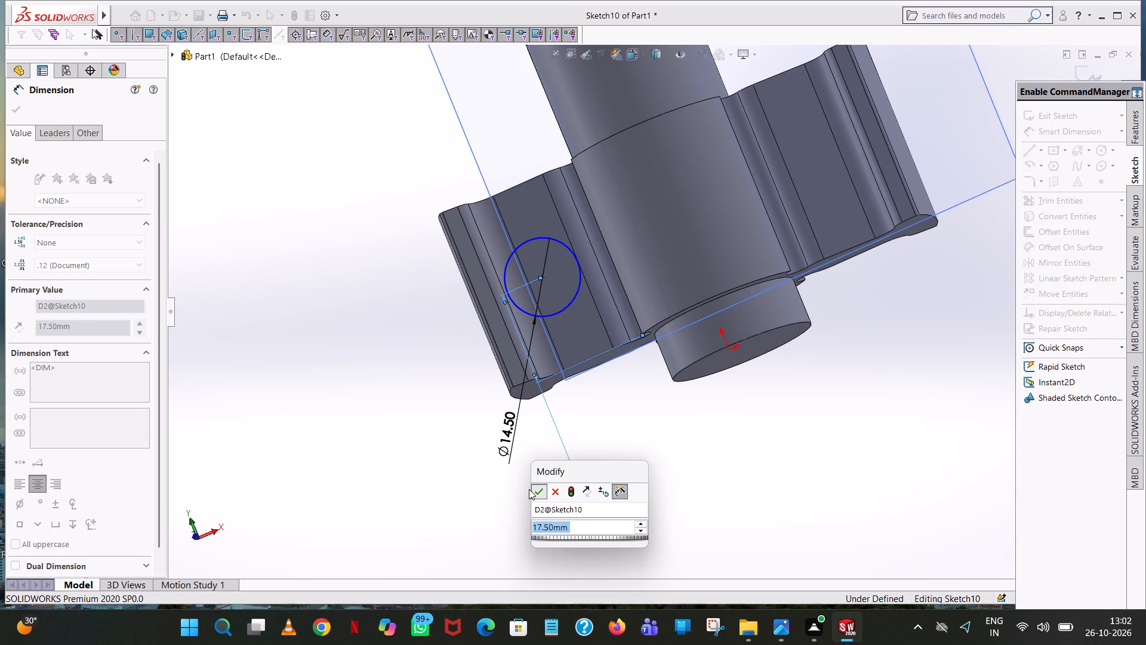
{"action": "left_click", "coordinate": [285, 242]}
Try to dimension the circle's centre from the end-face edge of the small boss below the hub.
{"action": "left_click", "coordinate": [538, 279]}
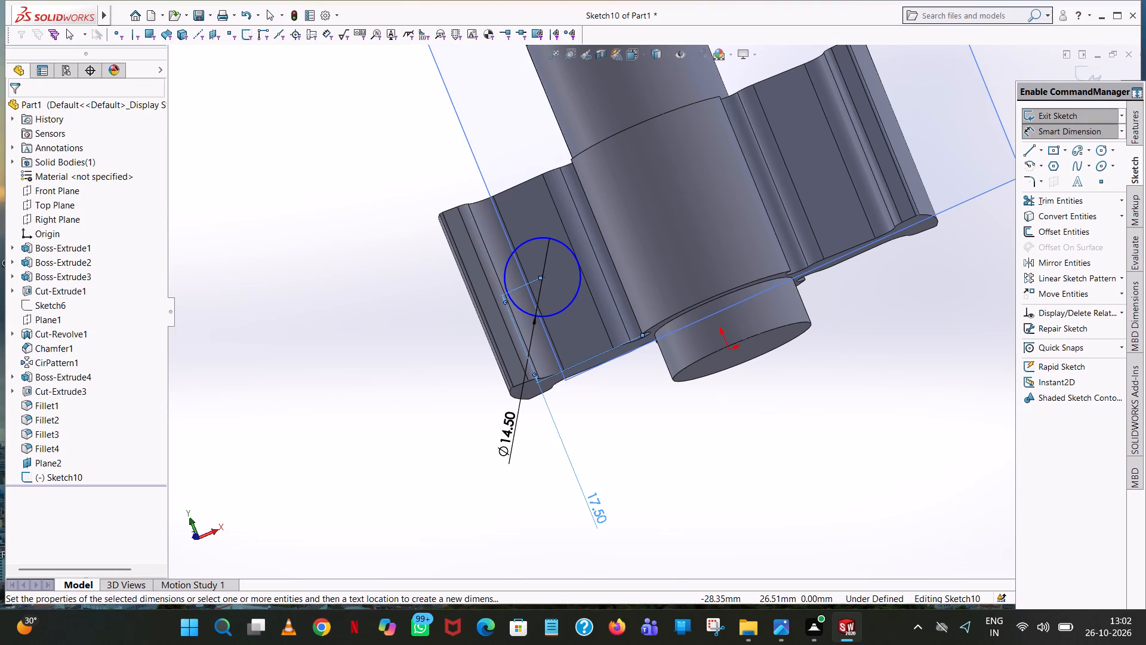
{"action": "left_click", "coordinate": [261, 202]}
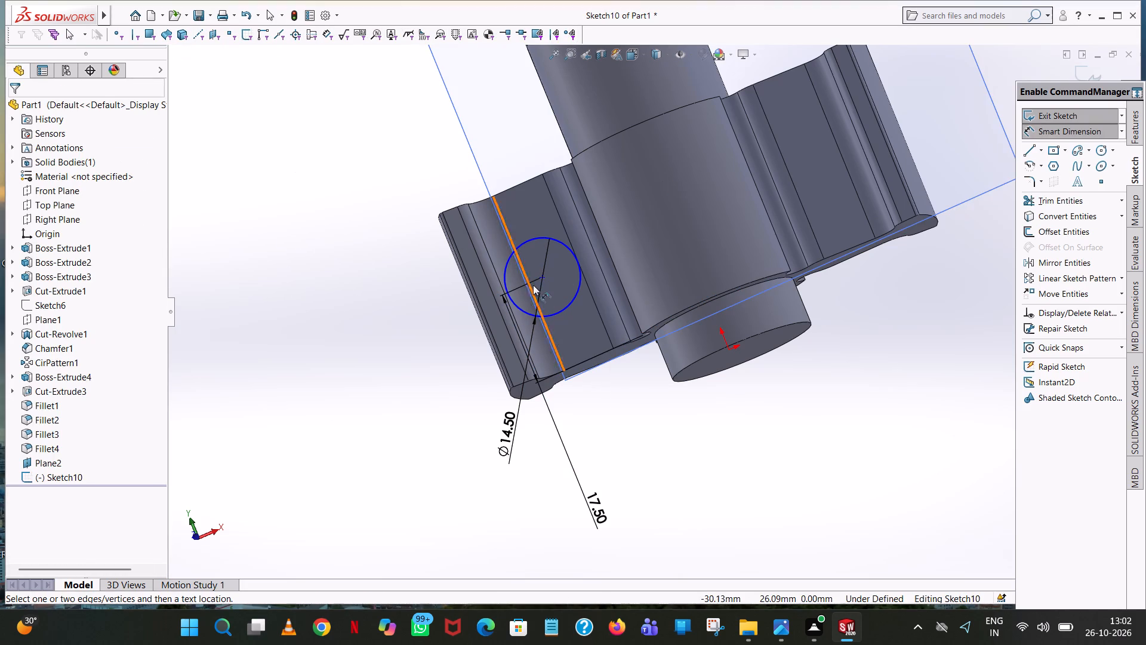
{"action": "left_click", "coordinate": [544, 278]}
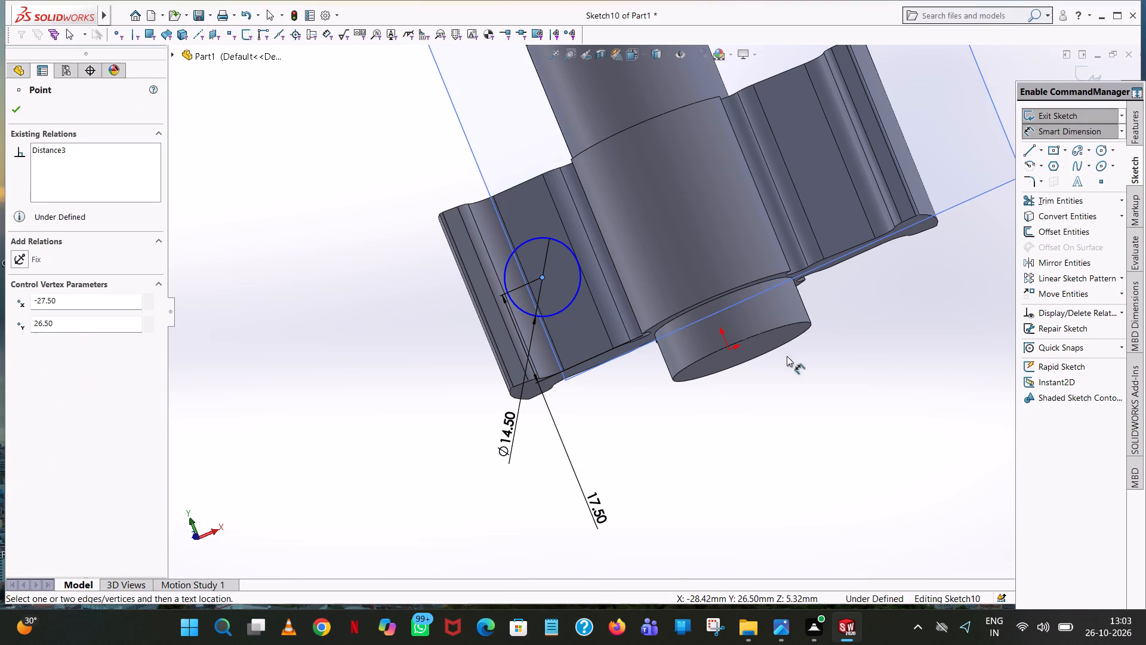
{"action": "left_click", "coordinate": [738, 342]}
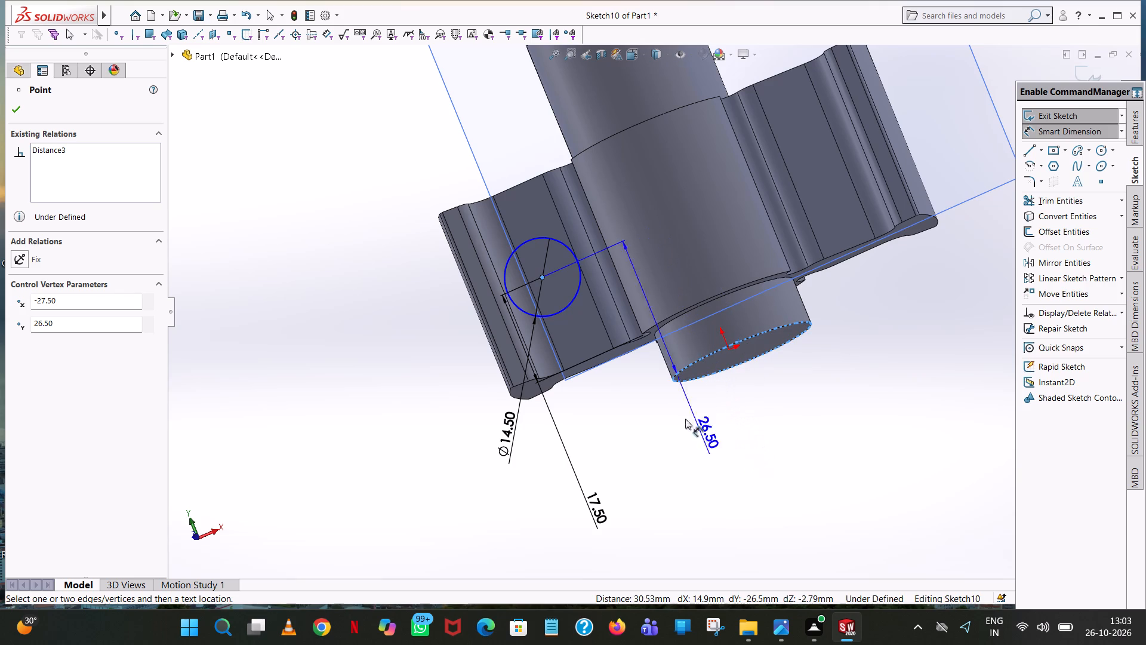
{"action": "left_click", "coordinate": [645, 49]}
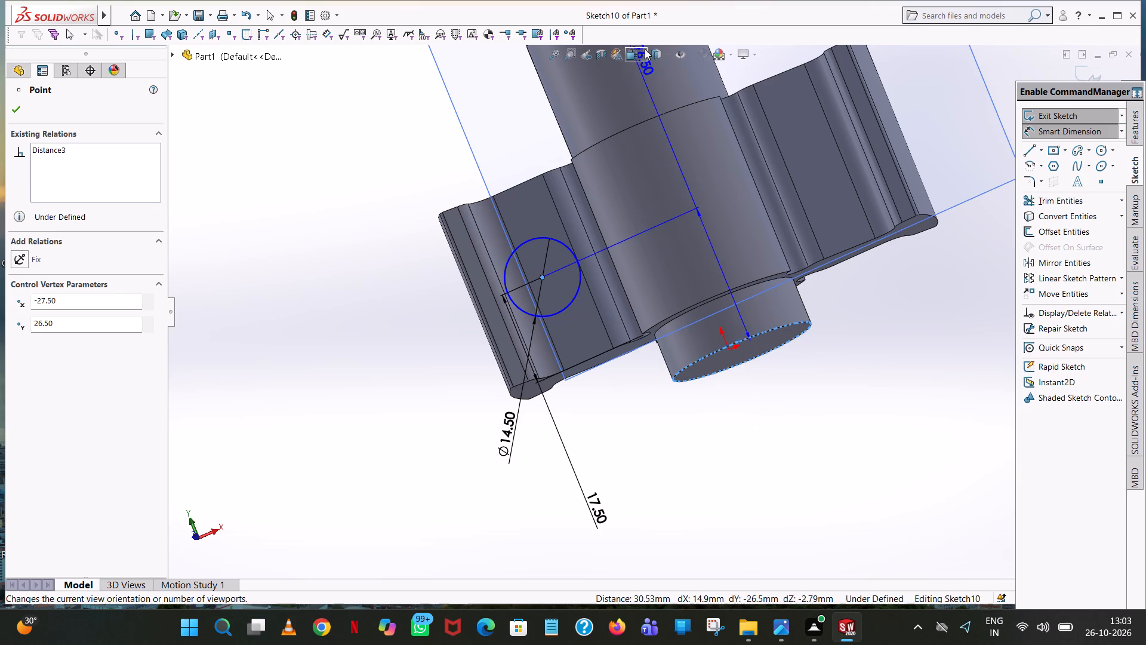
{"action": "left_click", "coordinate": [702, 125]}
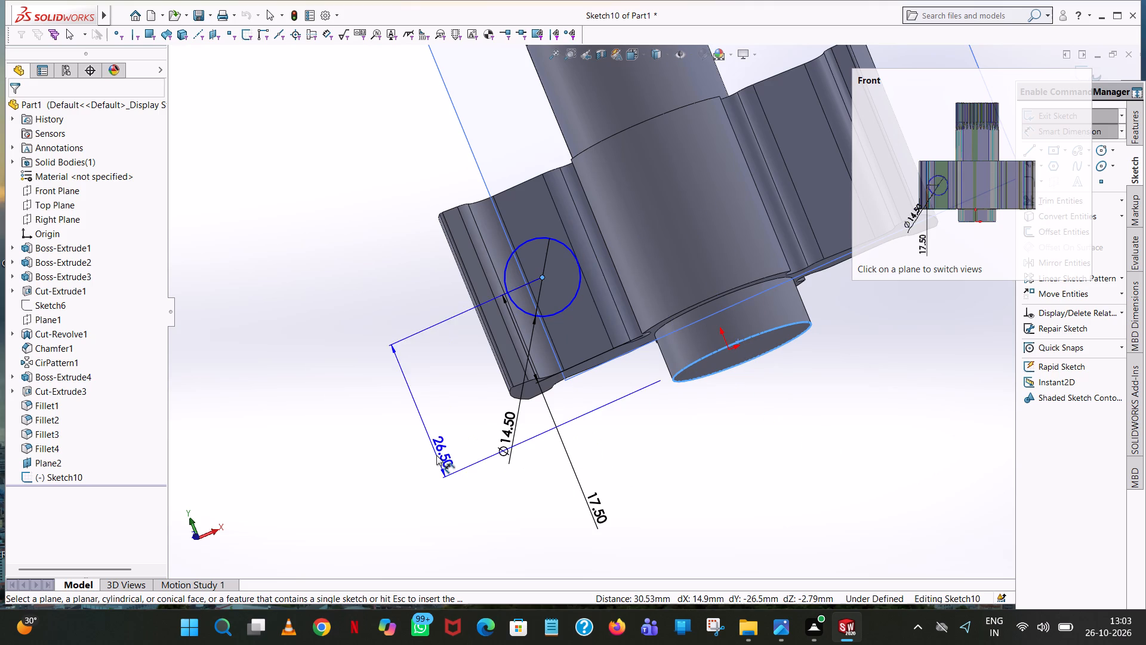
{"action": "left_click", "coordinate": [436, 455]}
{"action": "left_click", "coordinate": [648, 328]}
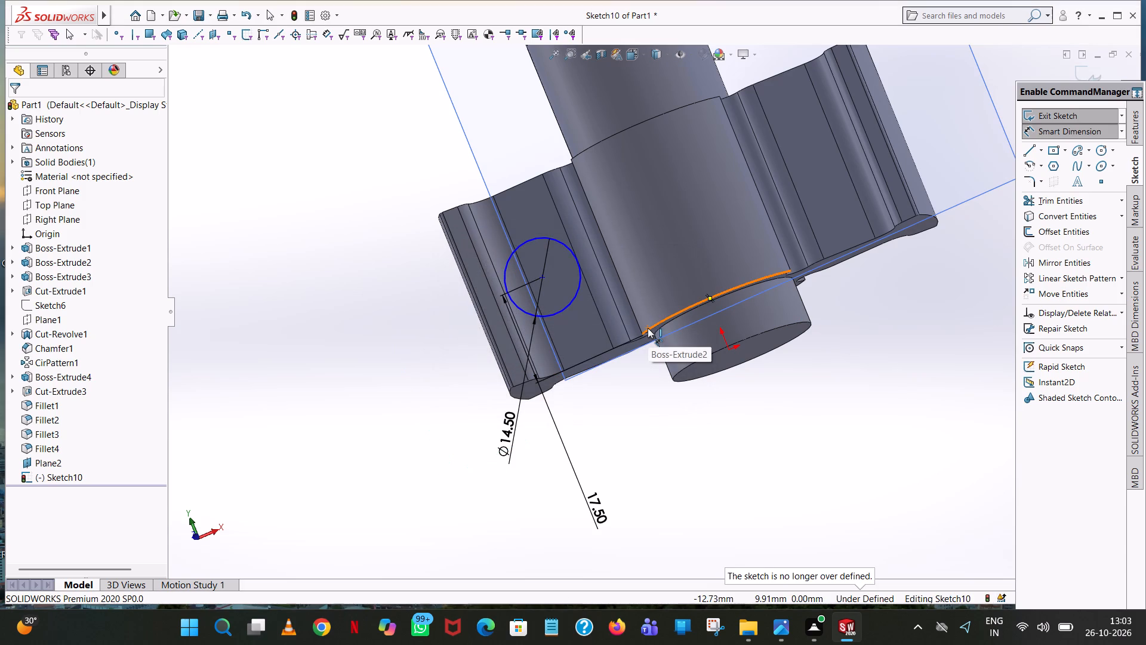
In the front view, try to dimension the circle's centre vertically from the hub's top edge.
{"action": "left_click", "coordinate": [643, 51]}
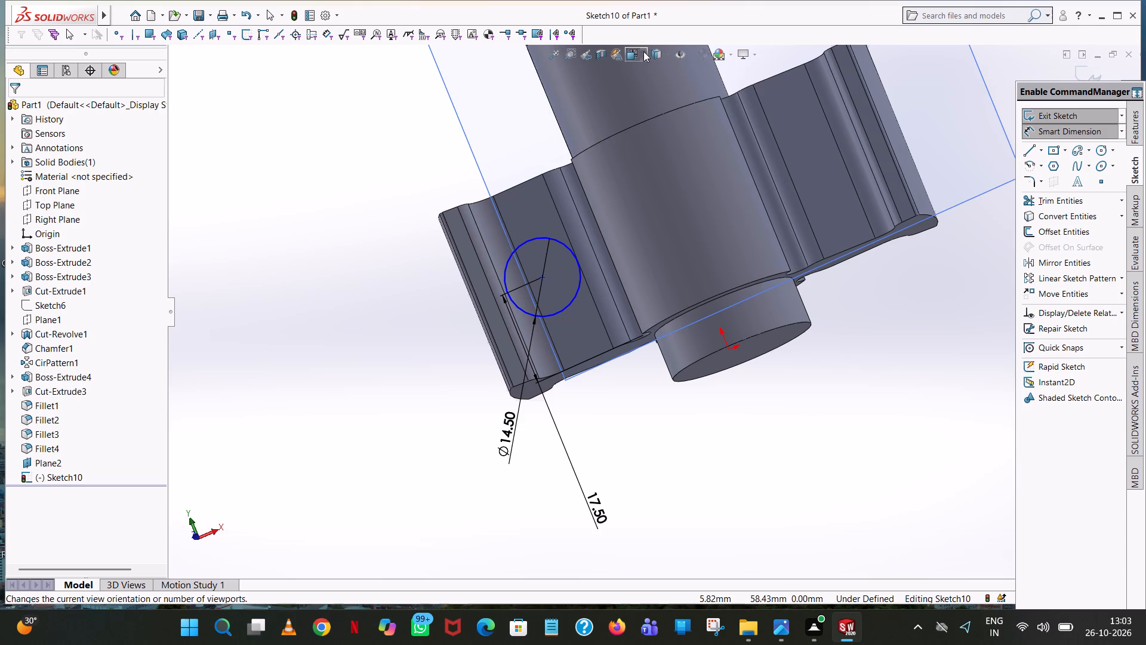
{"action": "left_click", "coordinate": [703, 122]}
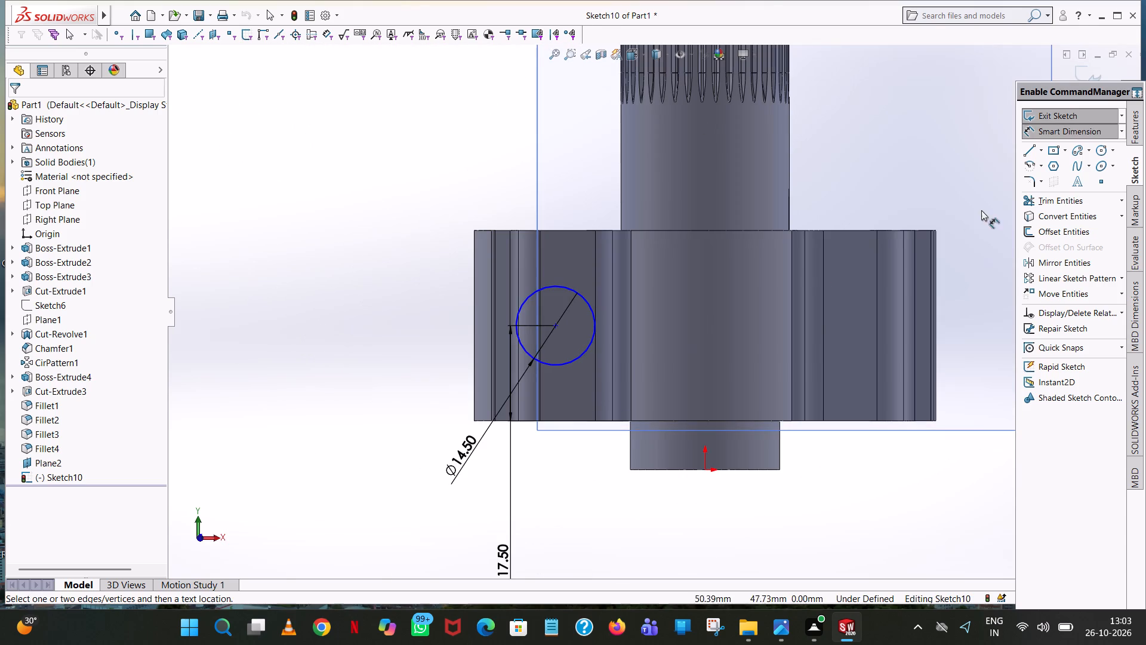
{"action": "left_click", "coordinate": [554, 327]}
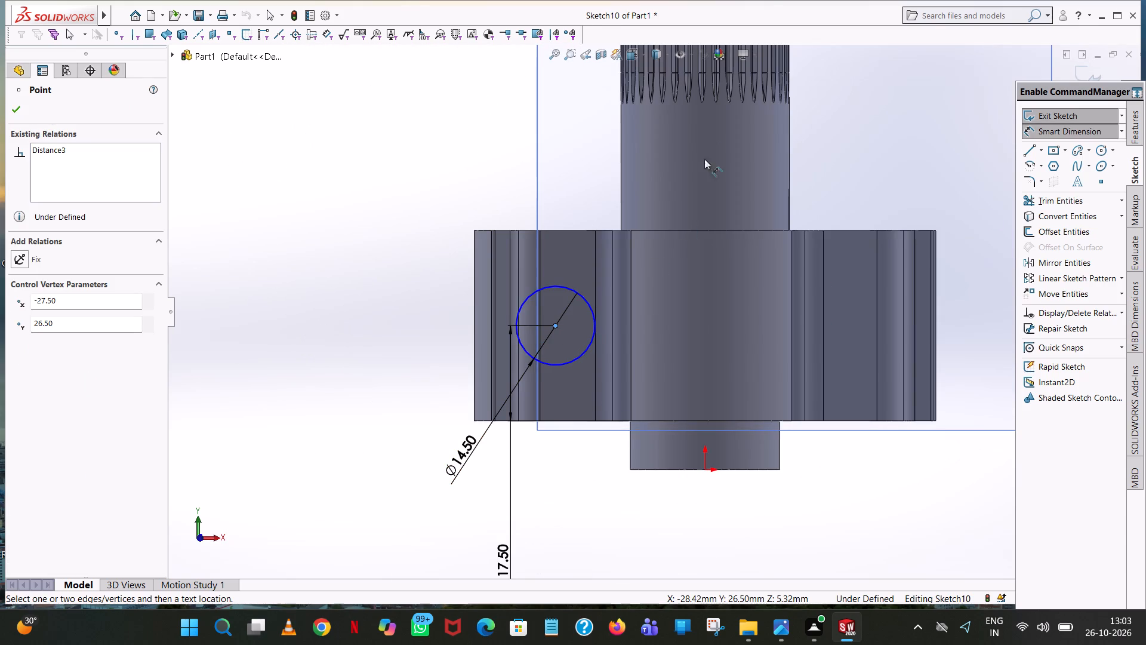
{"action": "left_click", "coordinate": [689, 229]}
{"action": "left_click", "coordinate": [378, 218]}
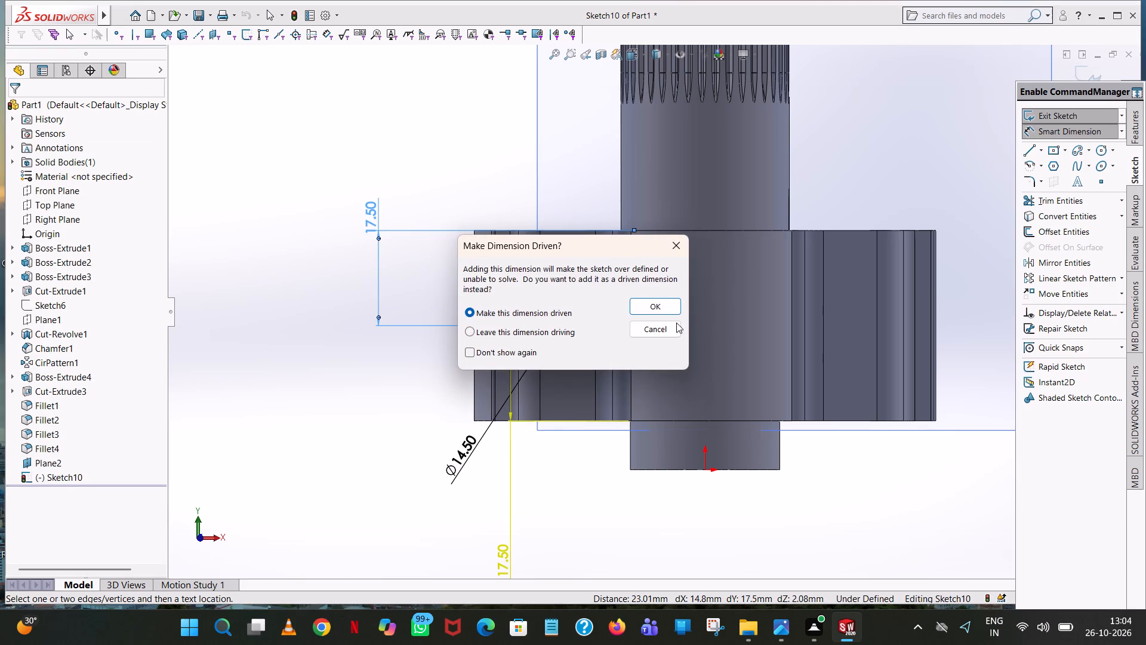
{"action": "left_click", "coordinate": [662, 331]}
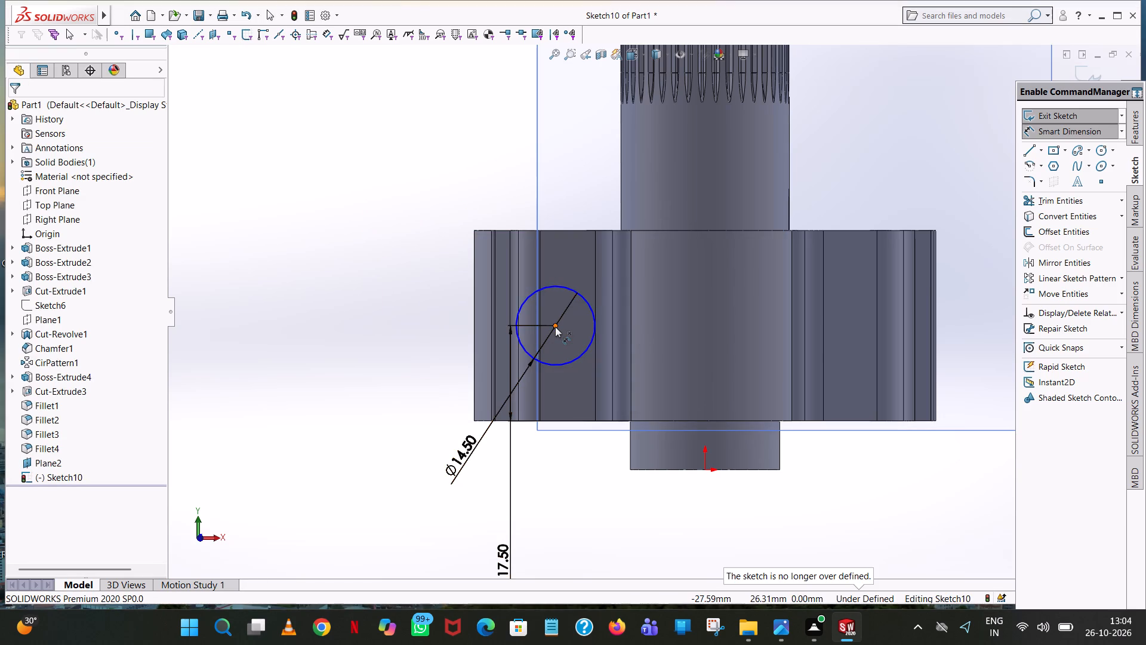
Dimension the circle's centre 27.5 mm horizontally from the origin.
{"action": "left_click", "coordinate": [555, 327]}
{"action": "left_click", "coordinate": [706, 468]}
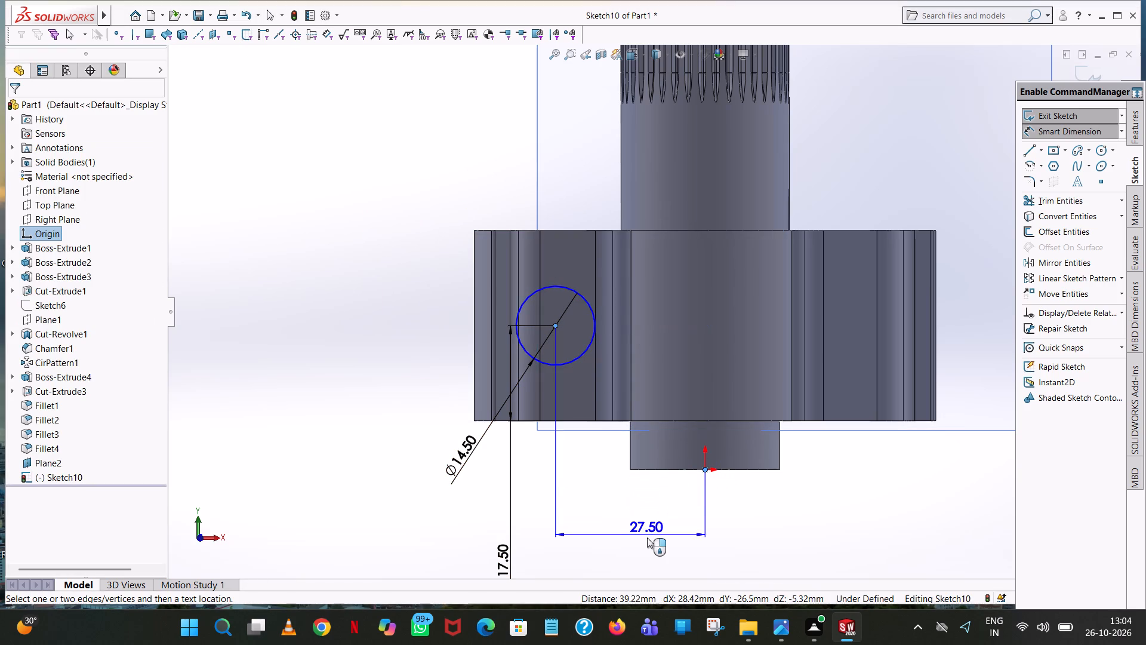
{"action": "left_click", "coordinate": [647, 537]}
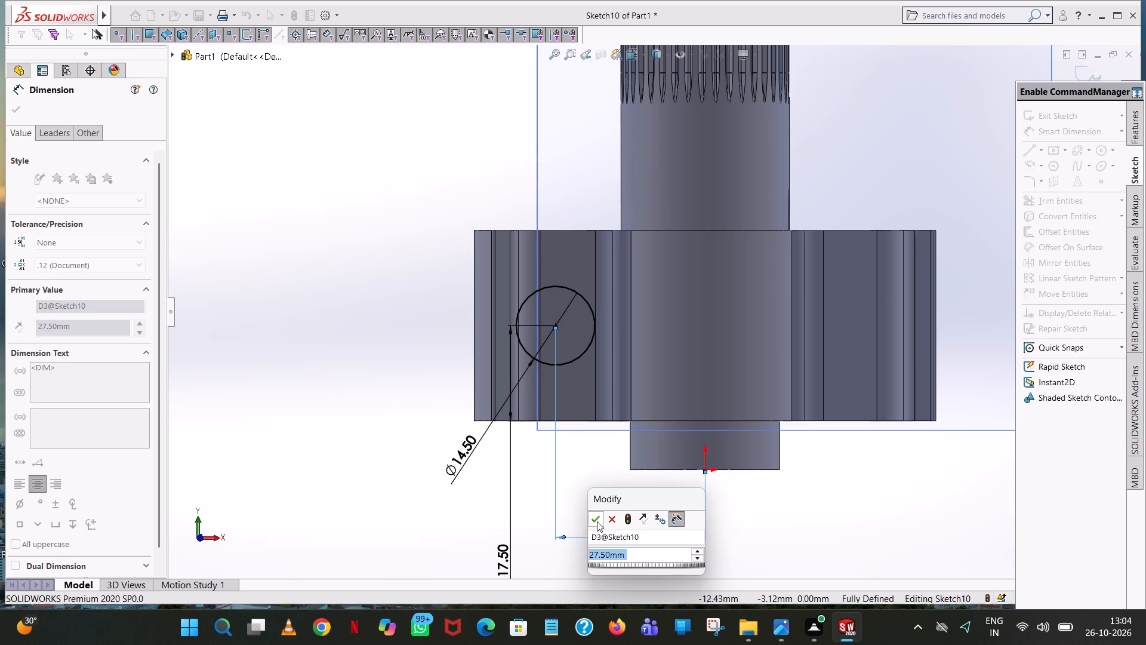
{"action": "left_click", "coordinate": [596, 521]}
{"action": "left_click", "coordinate": [286, 174]}
{"action": "left_click", "coordinate": [321, 177]}
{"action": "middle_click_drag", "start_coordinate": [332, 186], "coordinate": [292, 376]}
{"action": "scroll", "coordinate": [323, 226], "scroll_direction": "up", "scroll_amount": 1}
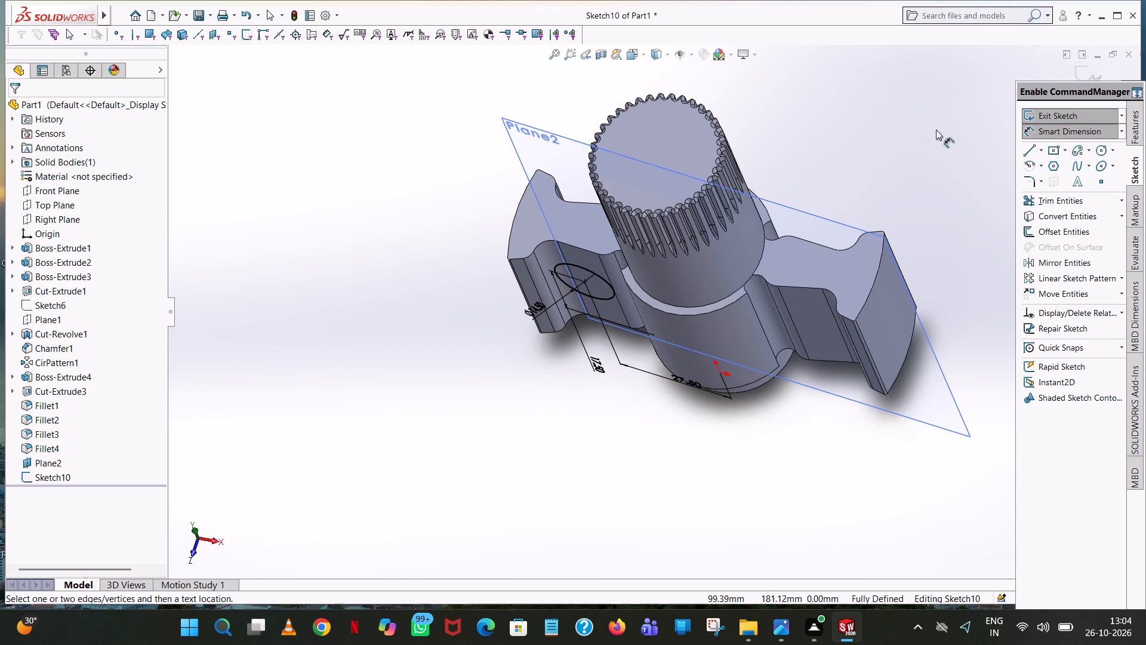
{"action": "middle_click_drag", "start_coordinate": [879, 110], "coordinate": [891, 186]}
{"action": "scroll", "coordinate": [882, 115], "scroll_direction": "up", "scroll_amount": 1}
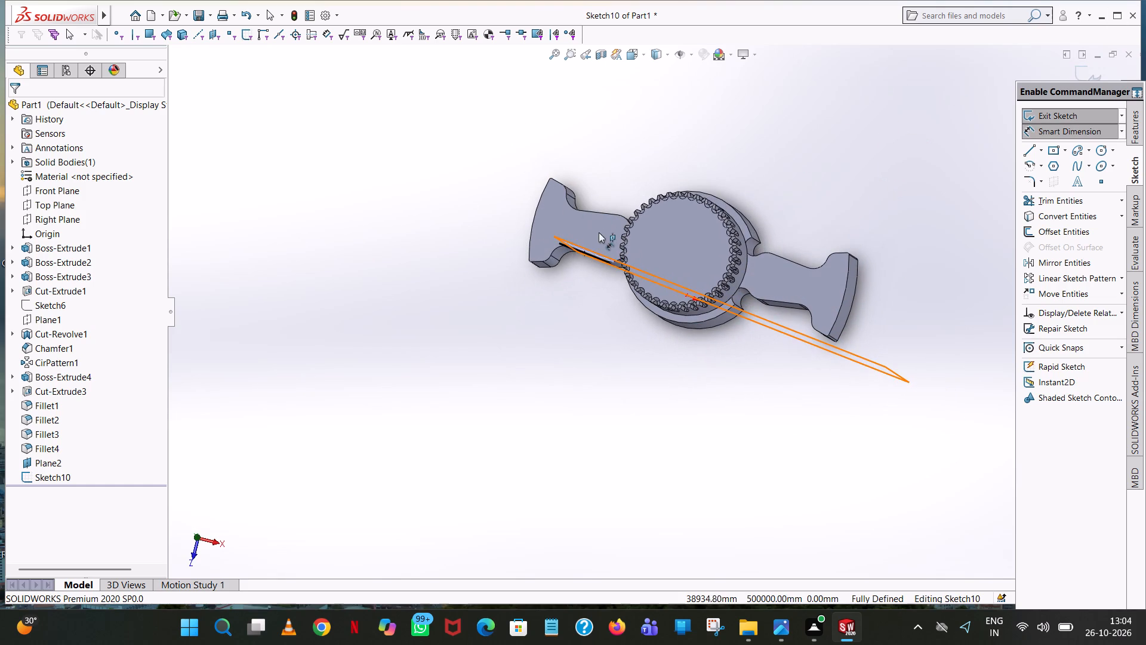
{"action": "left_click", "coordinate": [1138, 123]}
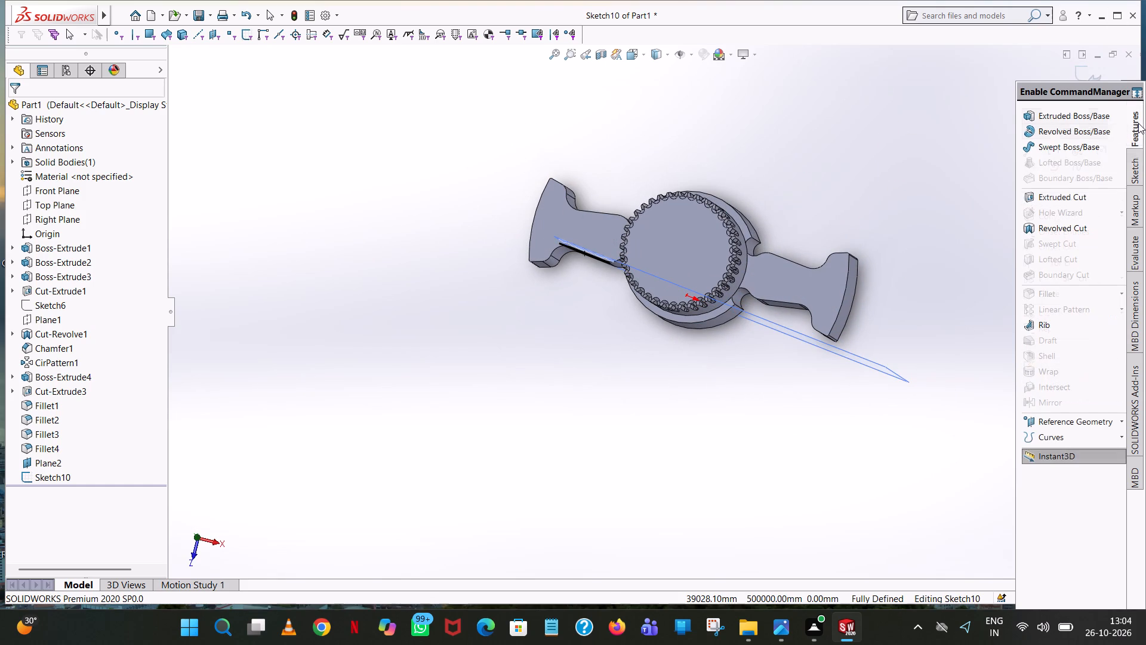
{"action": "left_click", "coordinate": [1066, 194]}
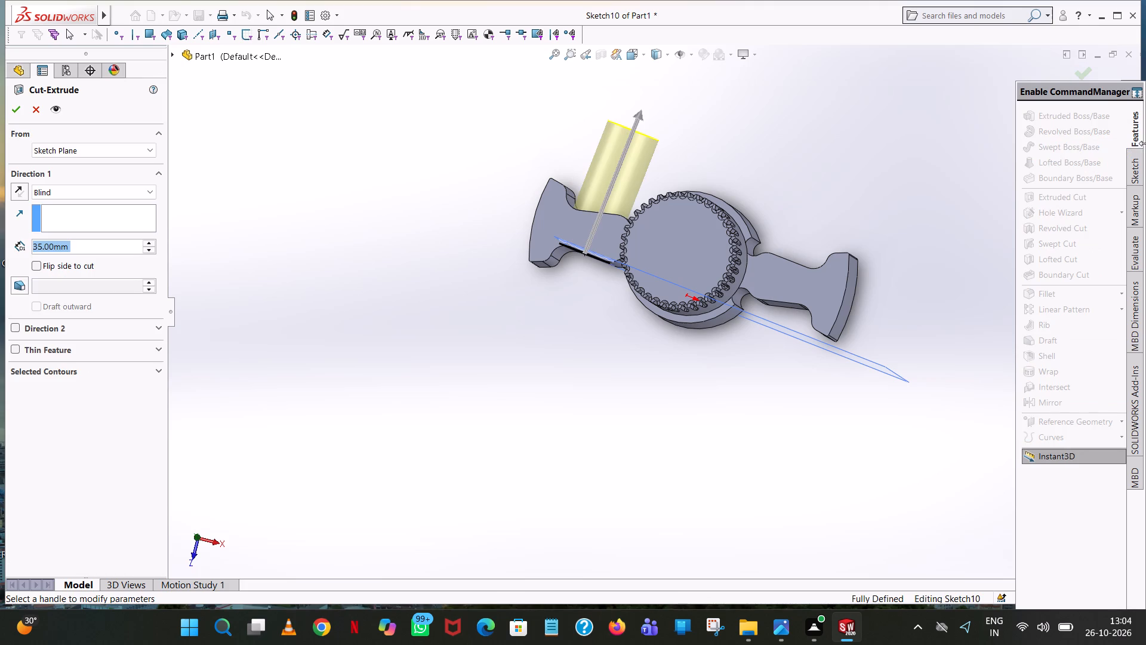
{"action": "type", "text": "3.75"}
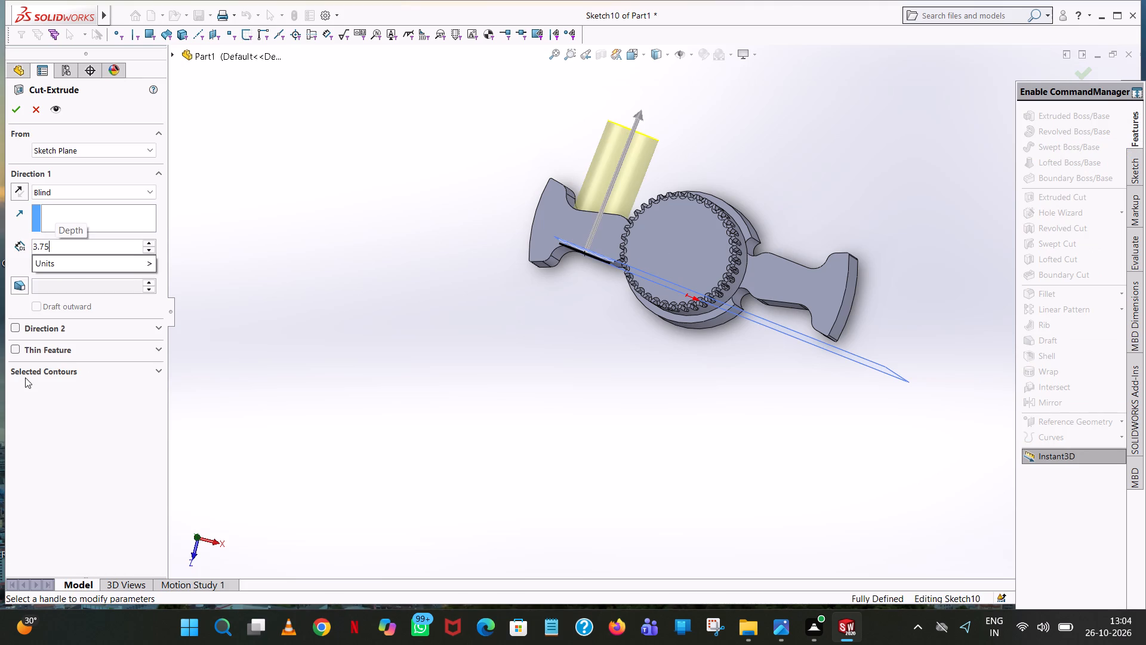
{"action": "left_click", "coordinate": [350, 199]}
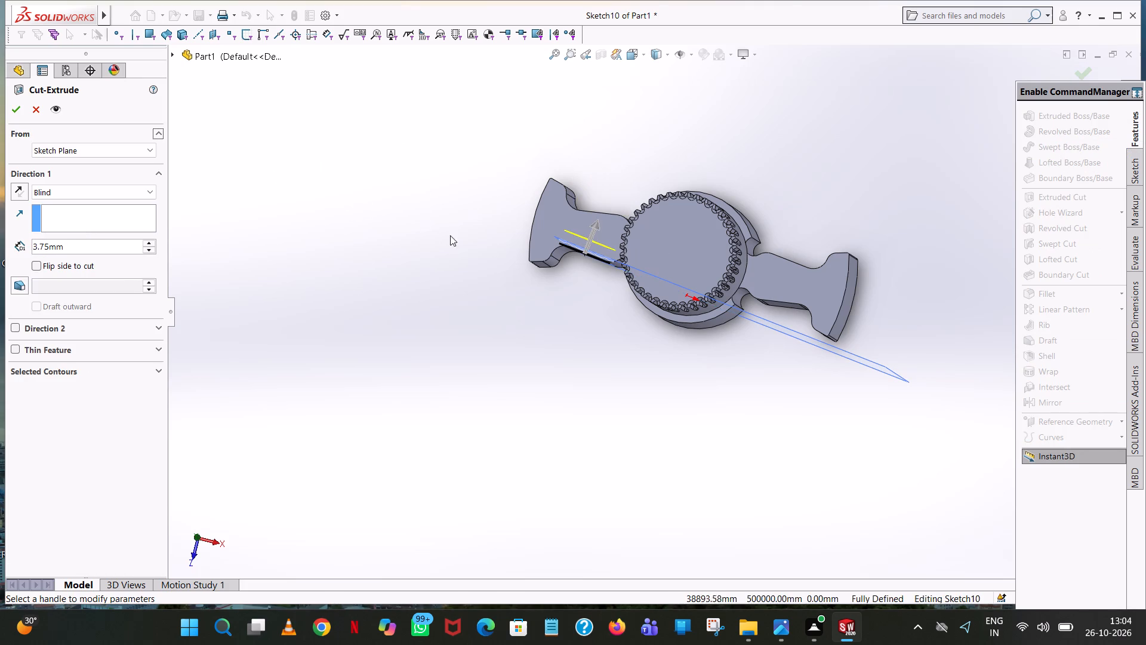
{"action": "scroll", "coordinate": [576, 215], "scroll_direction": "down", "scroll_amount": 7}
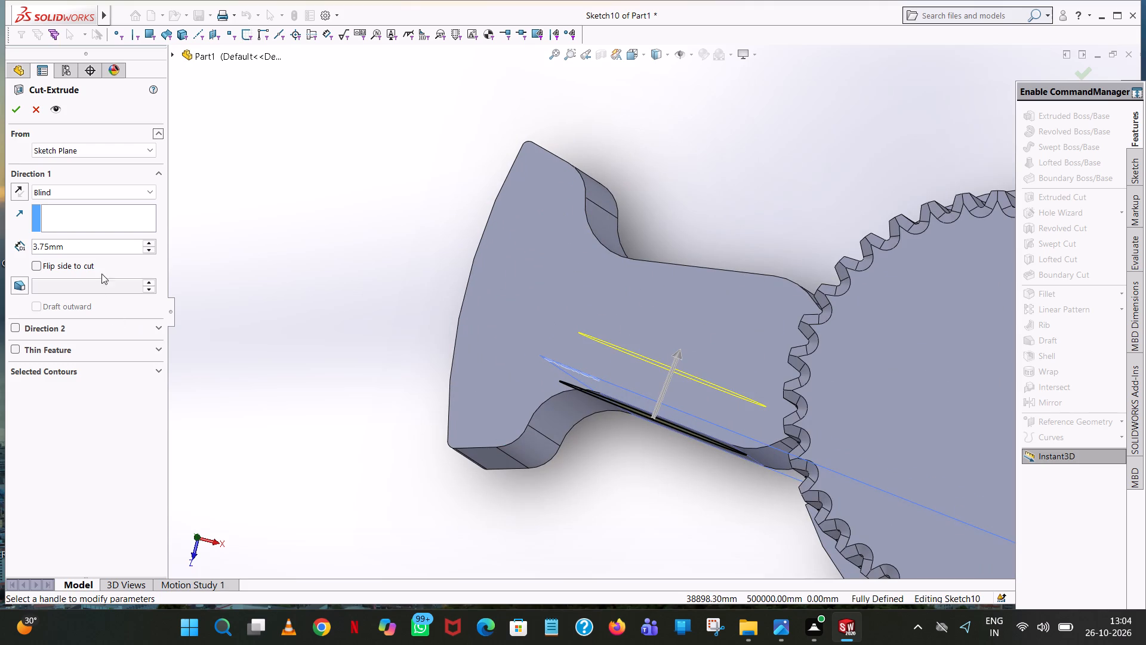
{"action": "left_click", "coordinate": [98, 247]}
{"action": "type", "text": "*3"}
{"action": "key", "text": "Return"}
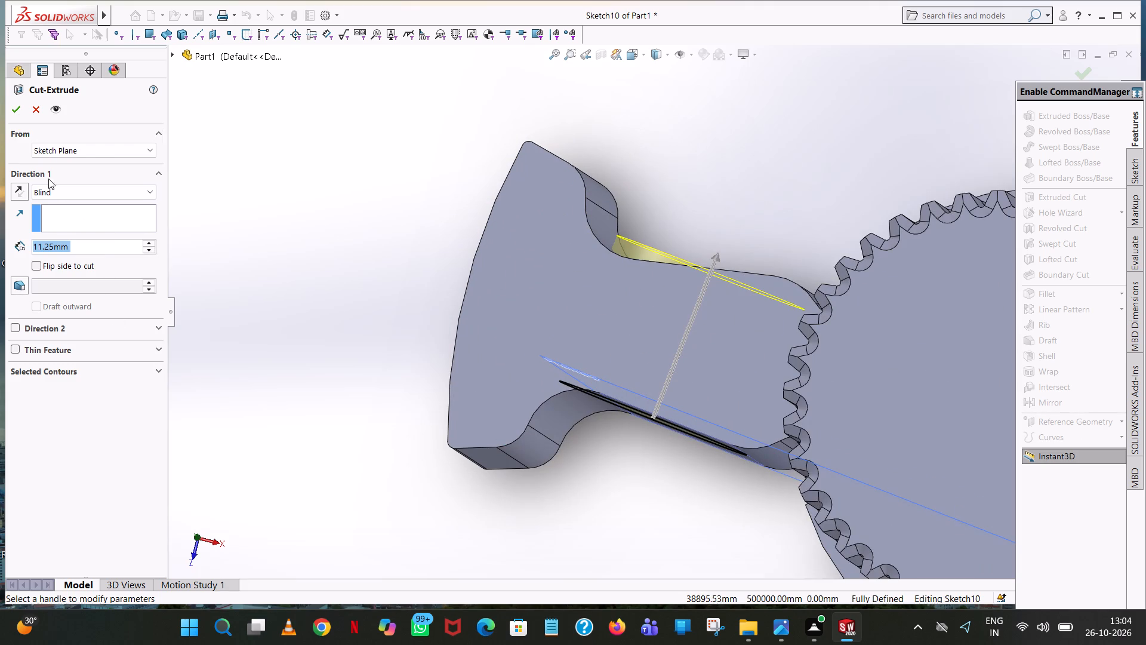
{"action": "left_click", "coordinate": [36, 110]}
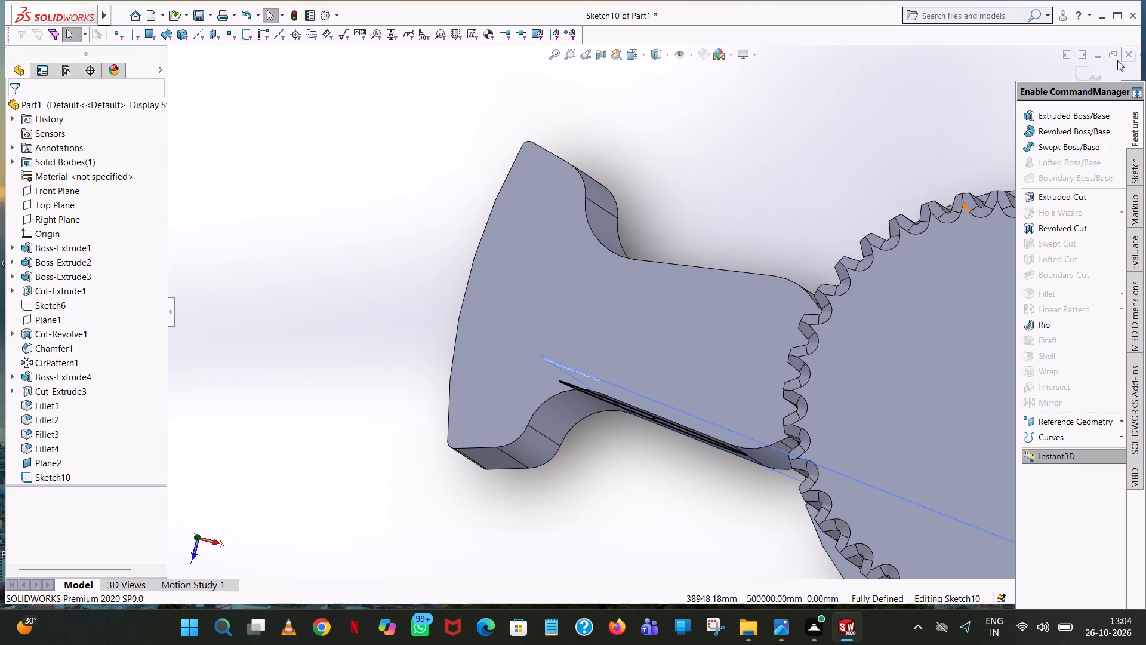
Cut-extrude the 14.5 mm circle on the -X arm with a blind depth of 3.5 mm.
{"action": "left_click", "coordinate": [1049, 201]}
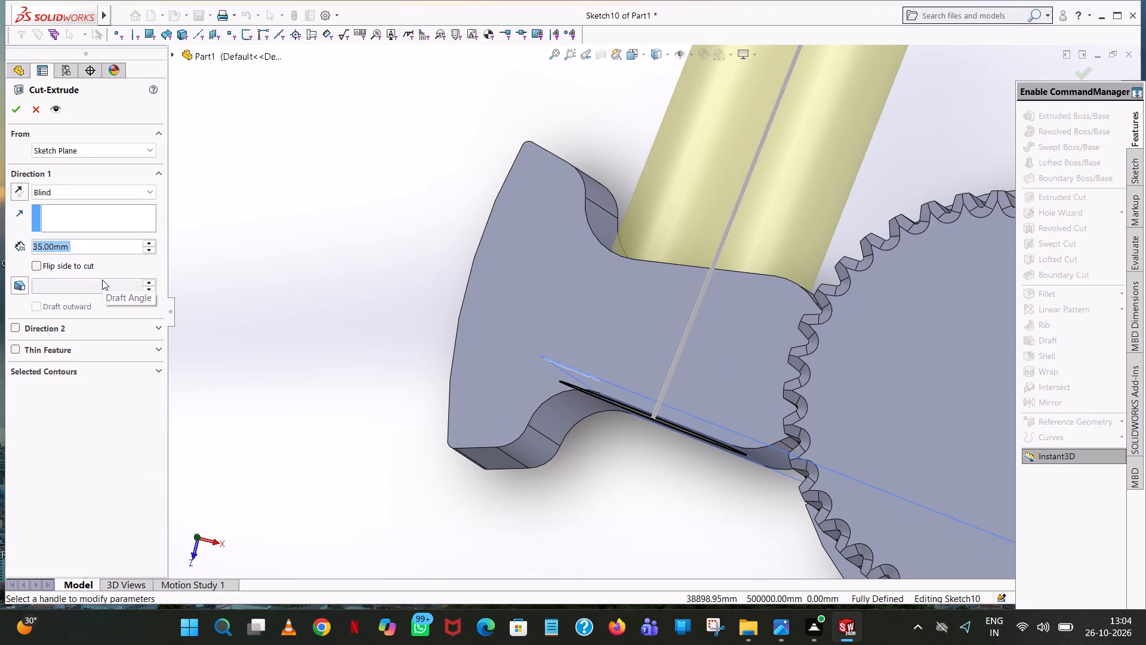
{"action": "type", "text": "3."}
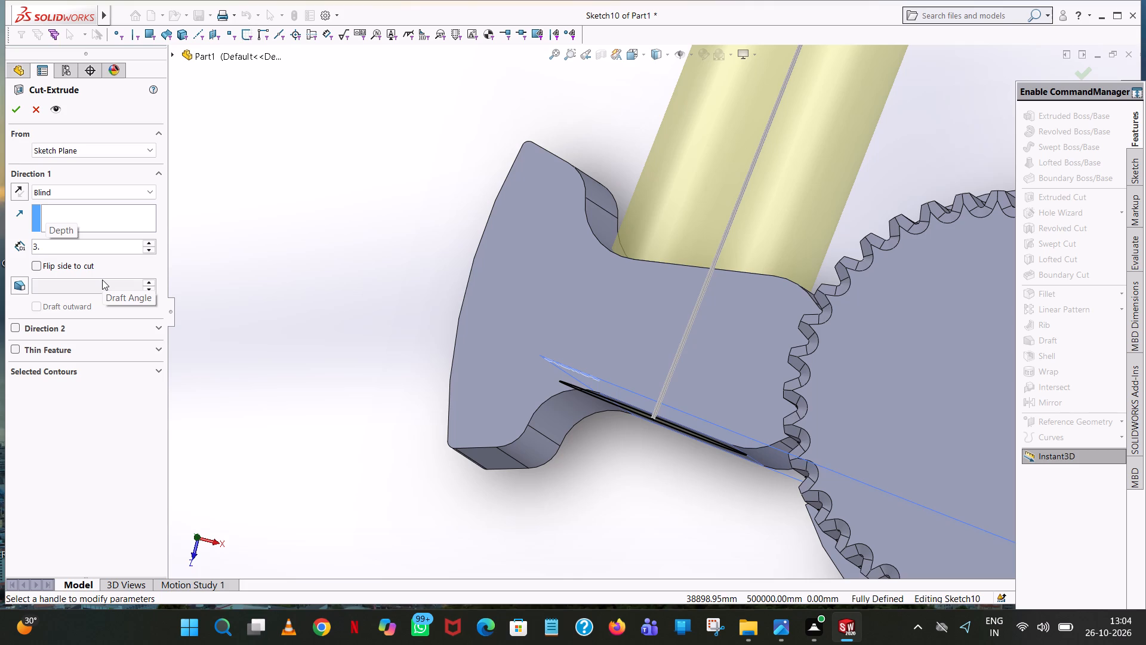
{"action": "type", "text": "50"}
{"action": "key", "text": "Return"}
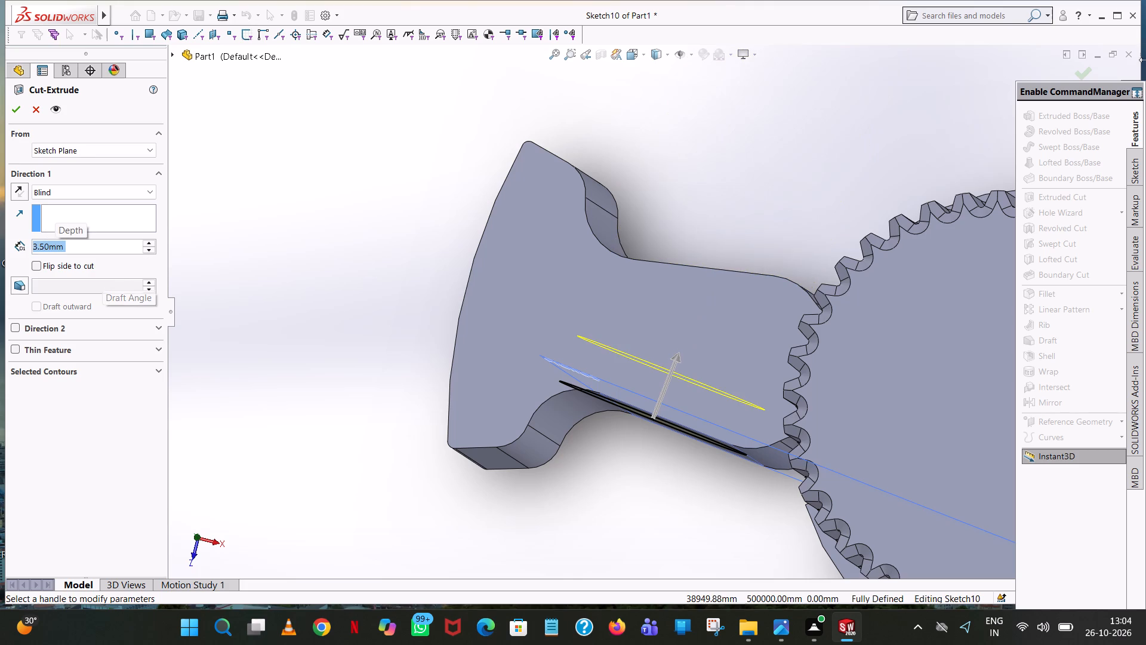
{"action": "left_click", "coordinate": [21, 114]}
{"action": "left_click", "coordinate": [737, 131]}
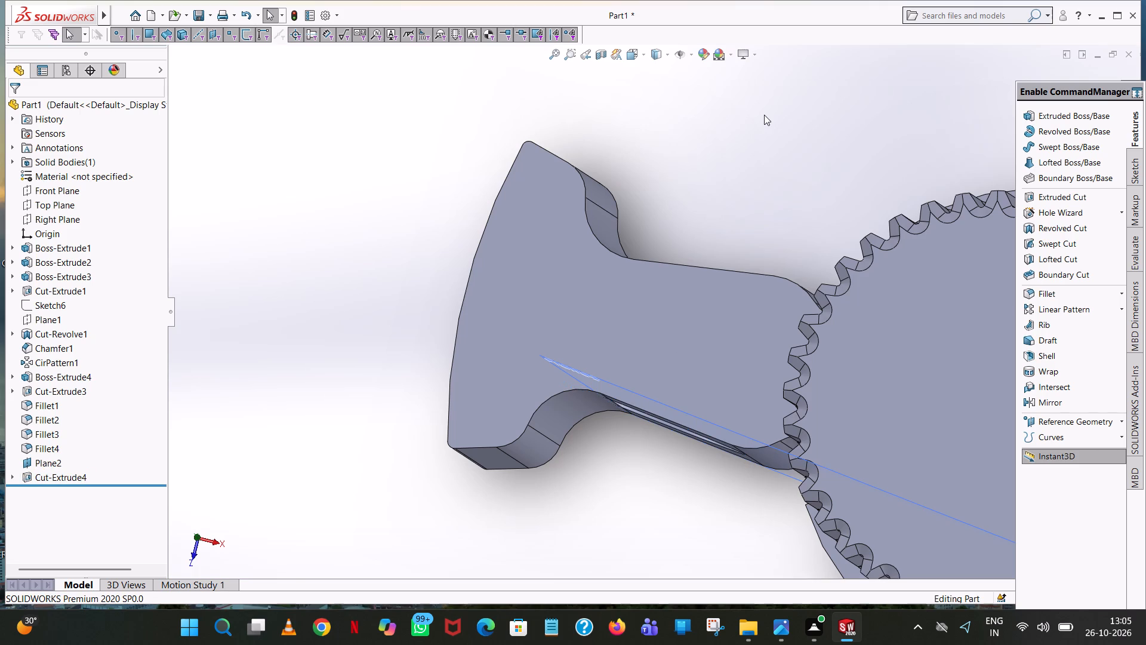
Examine the circular cut on the -X arm and the whole shaft part from several angles.
{"action": "scroll", "coordinate": [764, 115], "scroll_direction": "up", "scroll_amount": 1}
{"action": "middle_click_drag", "start_coordinate": [764, 115], "coordinate": [777, 72]}
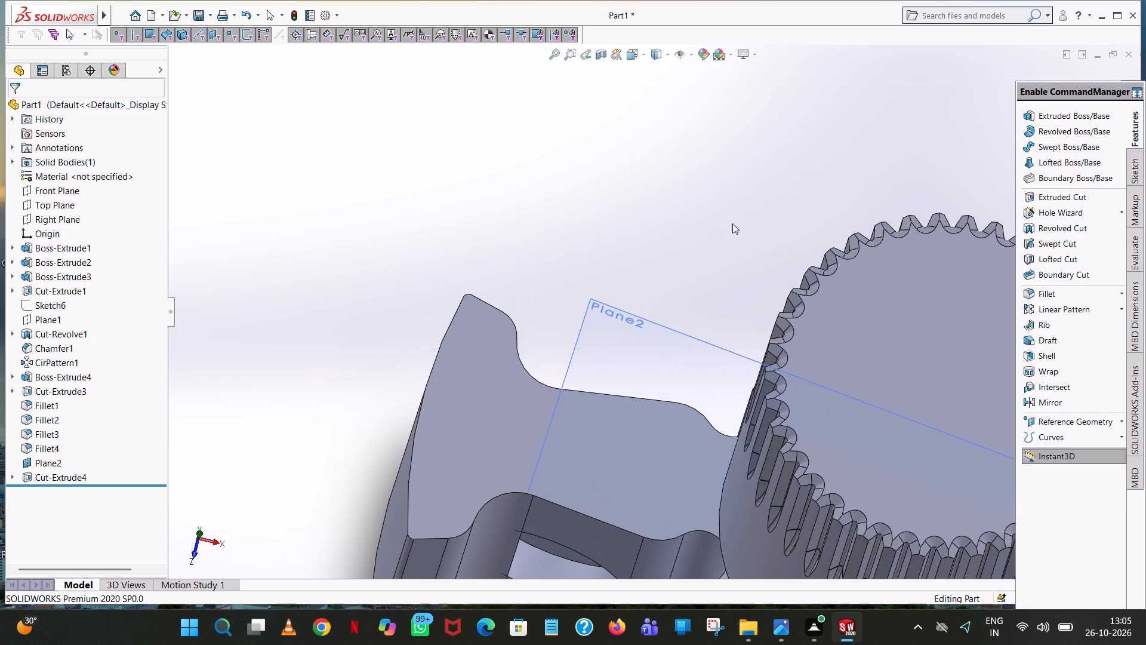
{"action": "scroll", "coordinate": [731, 235], "scroll_direction": "up", "scroll_amount": 1}
{"action": "middle_click_drag", "start_coordinate": [724, 199], "coordinate": [723, 137]}
{"action": "scroll", "coordinate": [723, 141], "scroll_direction": "up", "scroll_amount": 1}
{"action": "scroll", "coordinate": [715, 209], "scroll_direction": "up", "scroll_amount": 6}
{"action": "scroll", "coordinate": [757, 293], "scroll_direction": "up", "scroll_amount": 1}
{"action": "middle_click_drag", "start_coordinate": [755, 256], "coordinate": [774, 131]}
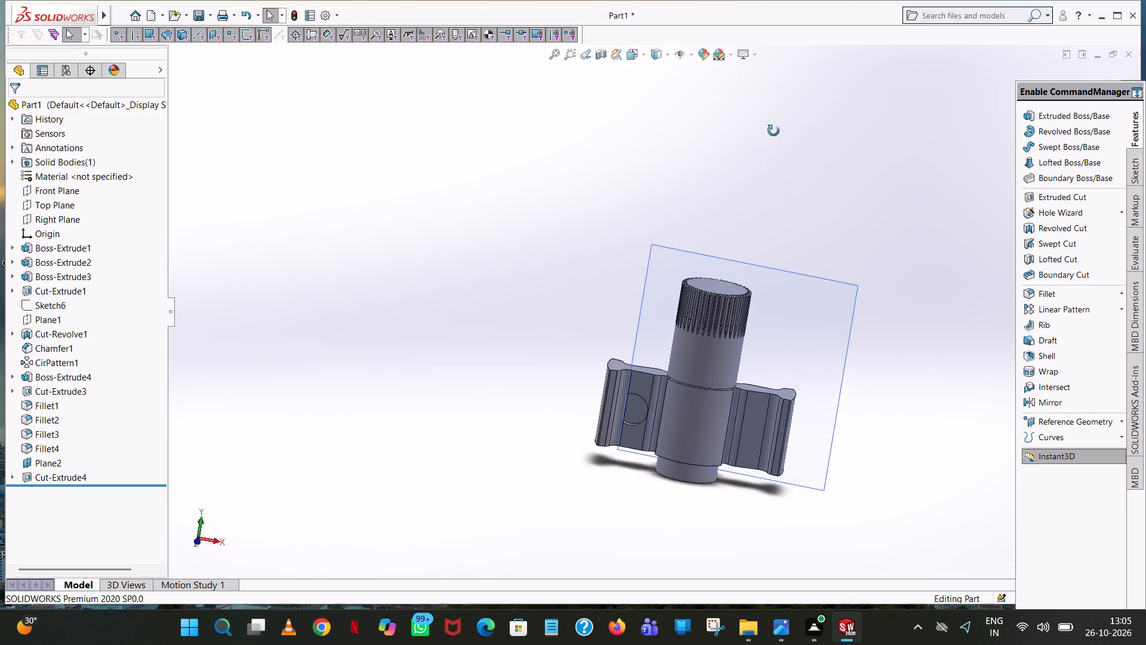
Mirror the circular cut on the -X arm about the Front Plane.
{"action": "middle_click_drag", "start_coordinate": [774, 131], "coordinate": [874, 259]}
{"action": "scroll", "coordinate": [861, 190], "scroll_direction": "up", "scroll_amount": 1}
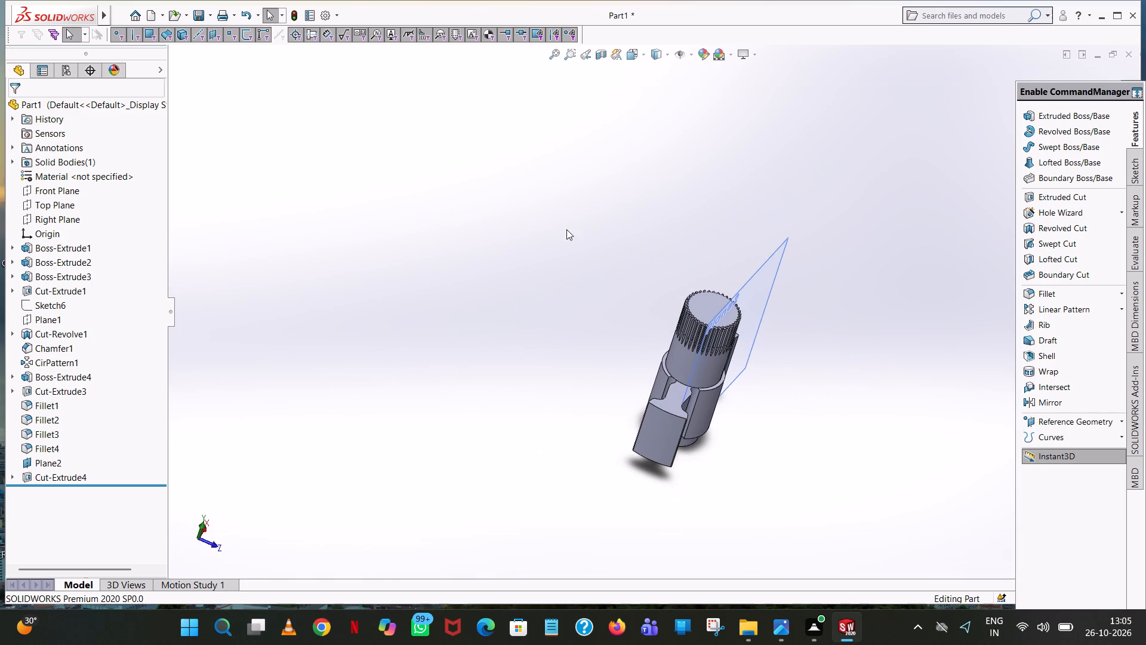
{"action": "middle_click_drag", "start_coordinate": [568, 266], "coordinate": [567, 363]}
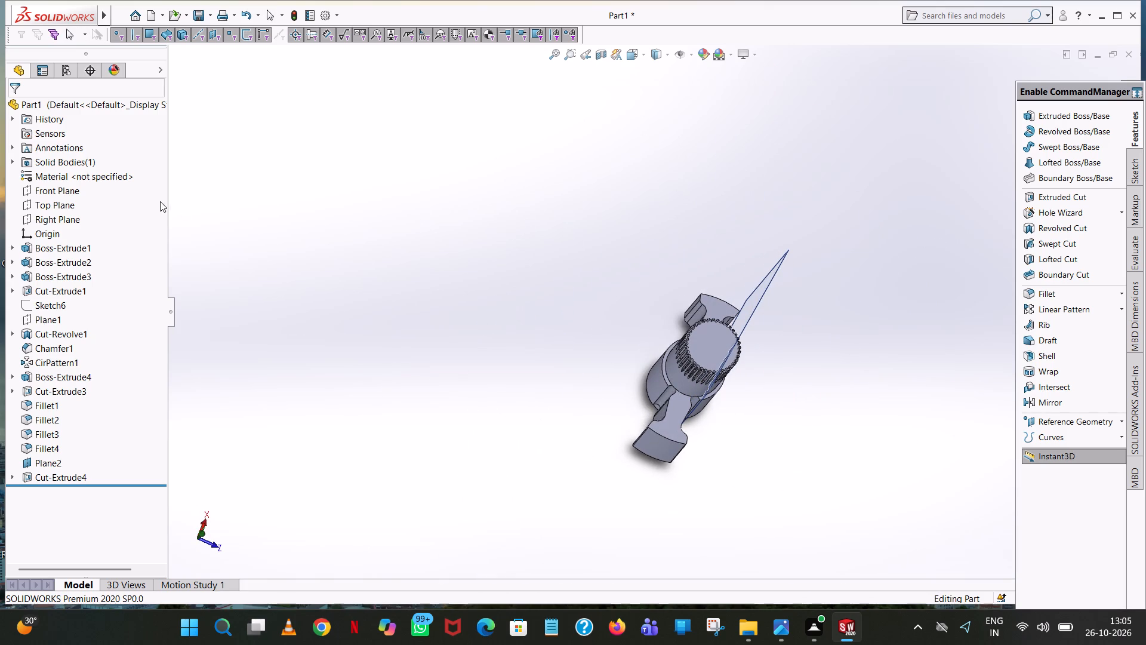
{"action": "left_click", "coordinate": [66, 189]}
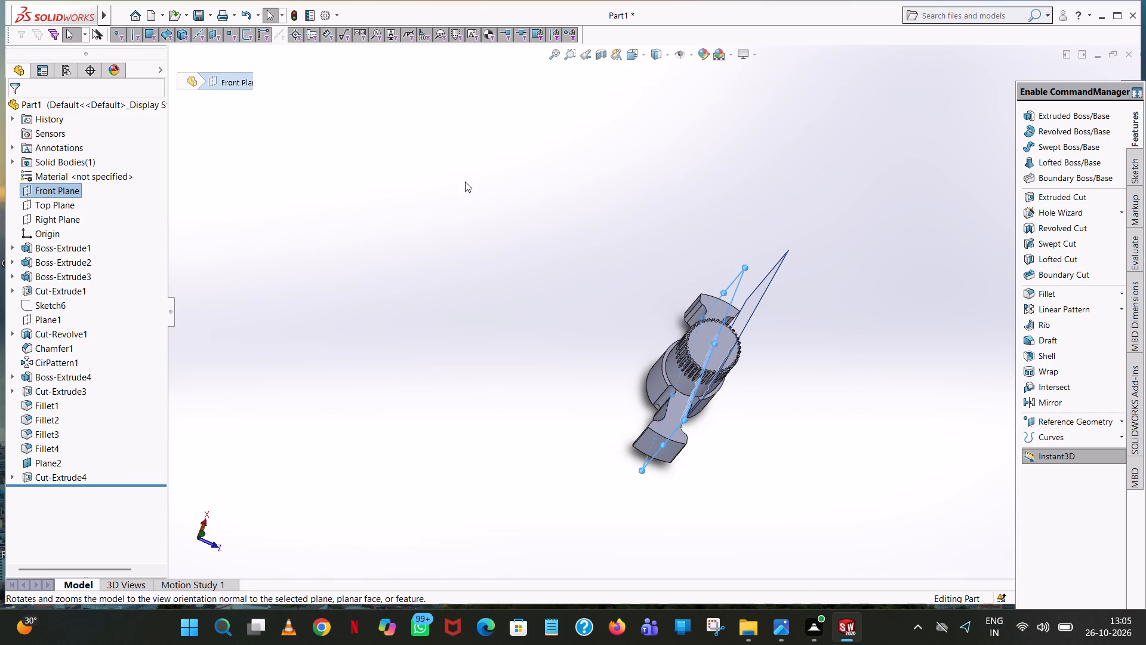
{"action": "middle_click_drag", "start_coordinate": [465, 182], "coordinate": [437, 229]}
{"action": "scroll", "coordinate": [437, 241], "scroll_direction": "up", "scroll_amount": 1}
{"action": "scroll", "coordinate": [660, 343], "scroll_direction": "down", "scroll_amount": 6}
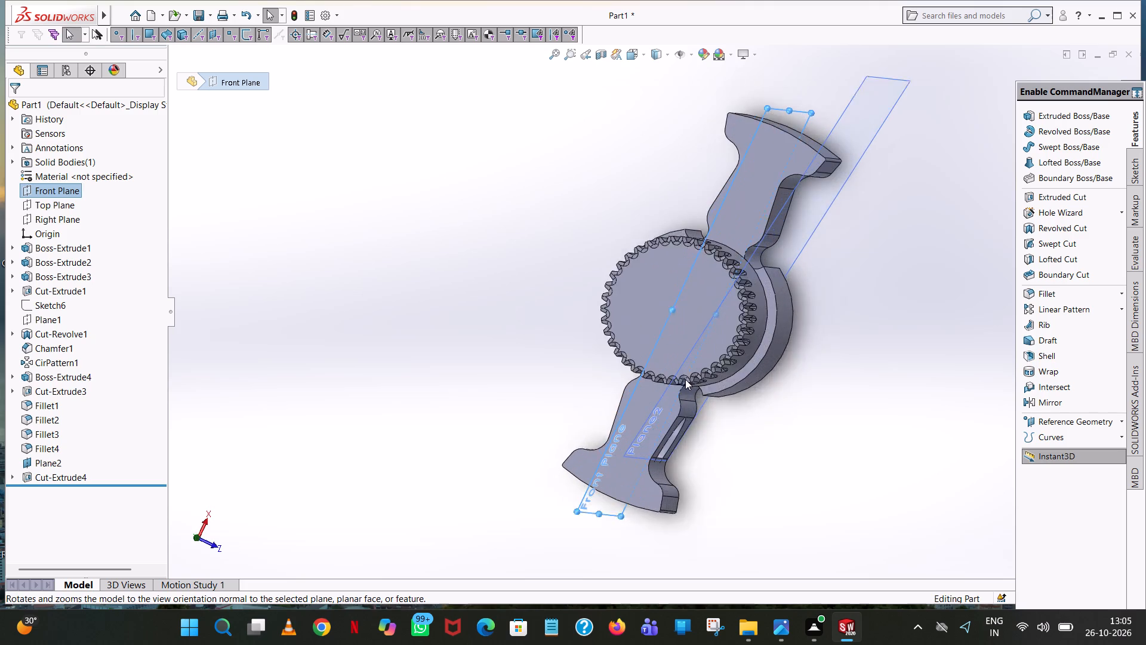
{"action": "scroll", "coordinate": [685, 379], "scroll_direction": "down", "scroll_amount": 1}
{"action": "middle_click_drag", "start_coordinate": [686, 379], "coordinate": [689, 311]}
{"action": "scroll", "coordinate": [686, 379], "scroll_direction": "up", "scroll_amount": 1}
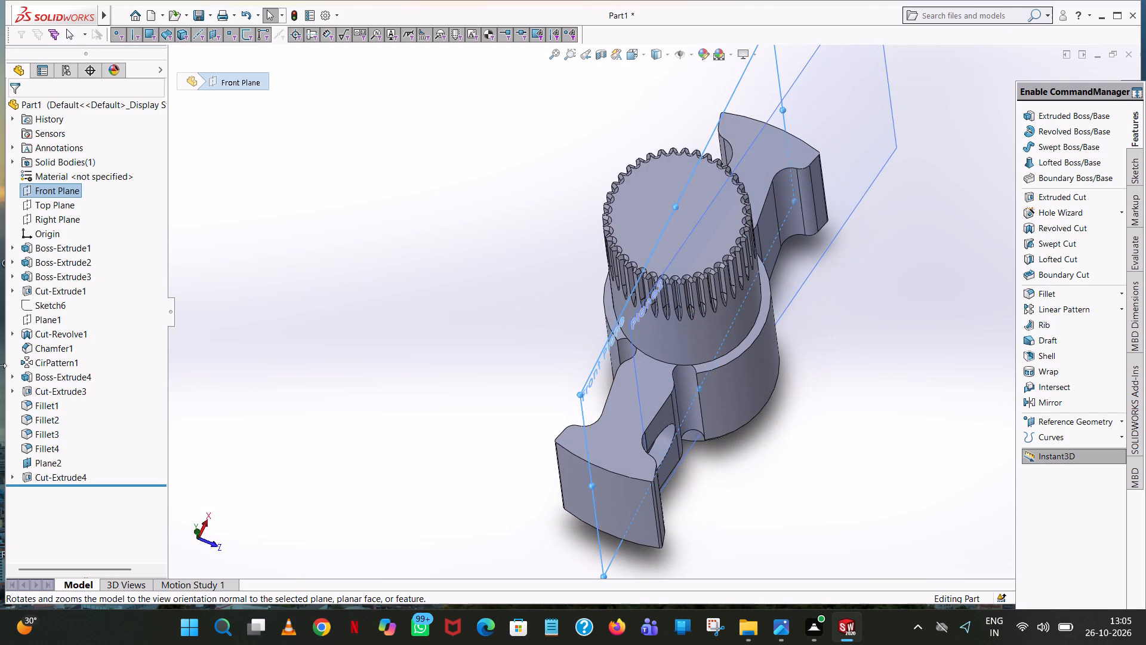
{"action": "left_click", "coordinate": [1058, 406]}
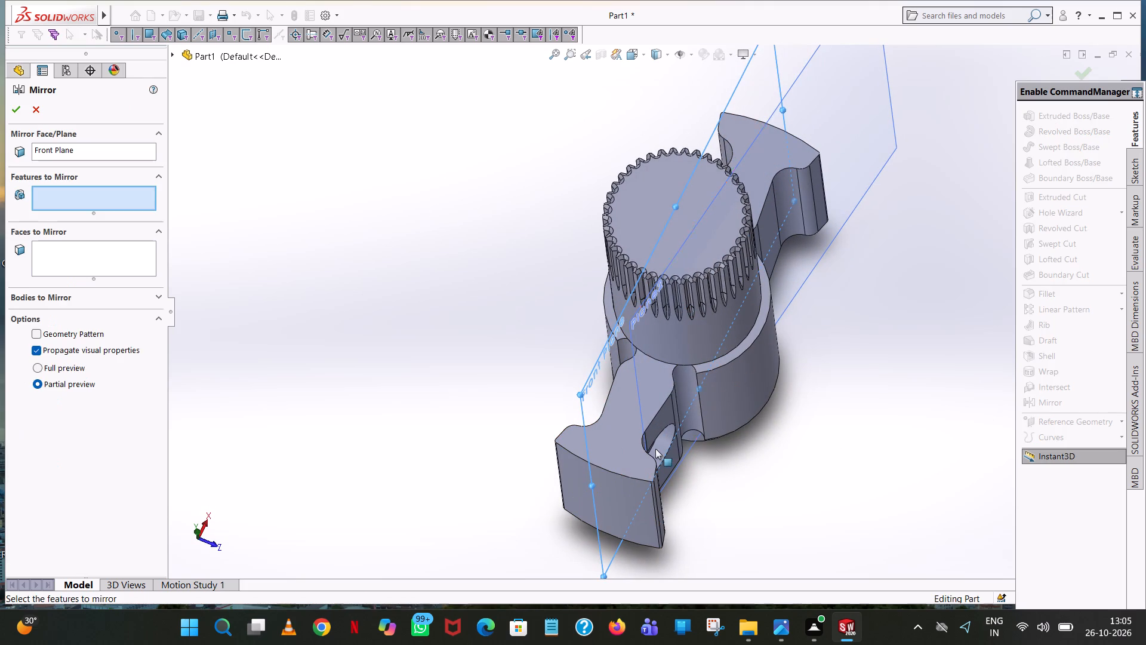
{"action": "left_click", "coordinate": [660, 449]}
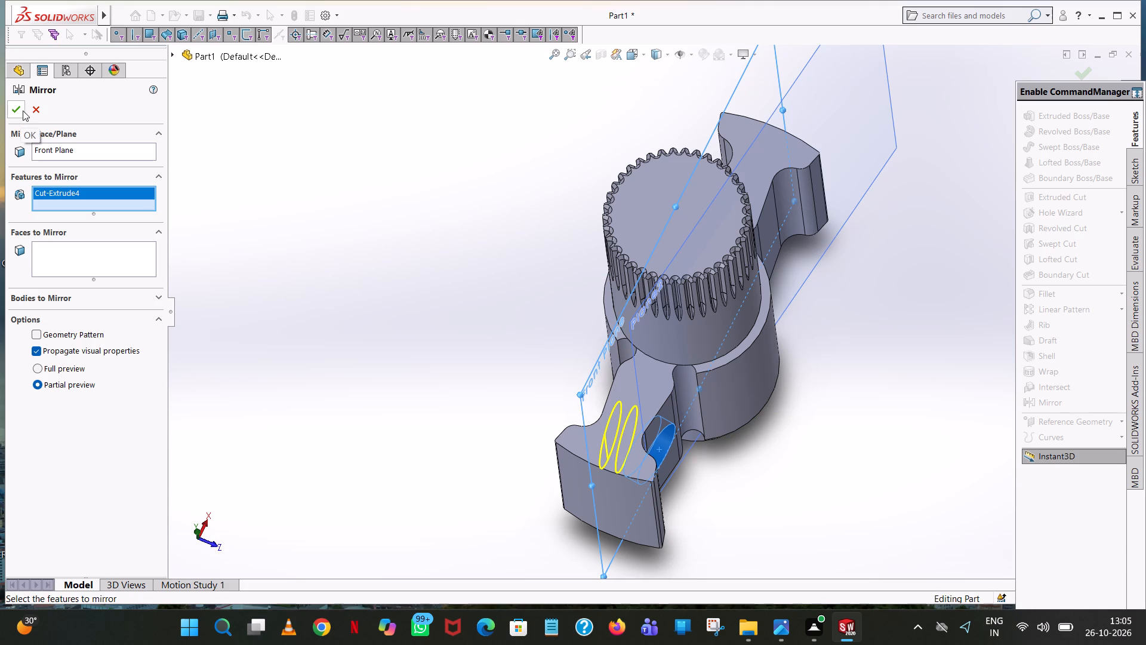
{"action": "left_click", "coordinate": [22, 110]}
{"action": "left_click", "coordinate": [387, 203]}
Examine the circular cuts on both faces of the -X arm close up and from several angles.
{"action": "middle_click_drag", "start_coordinate": [387, 203], "coordinate": [448, 222]}
{"action": "scroll", "coordinate": [387, 203], "scroll_direction": "up", "scroll_amount": 1}
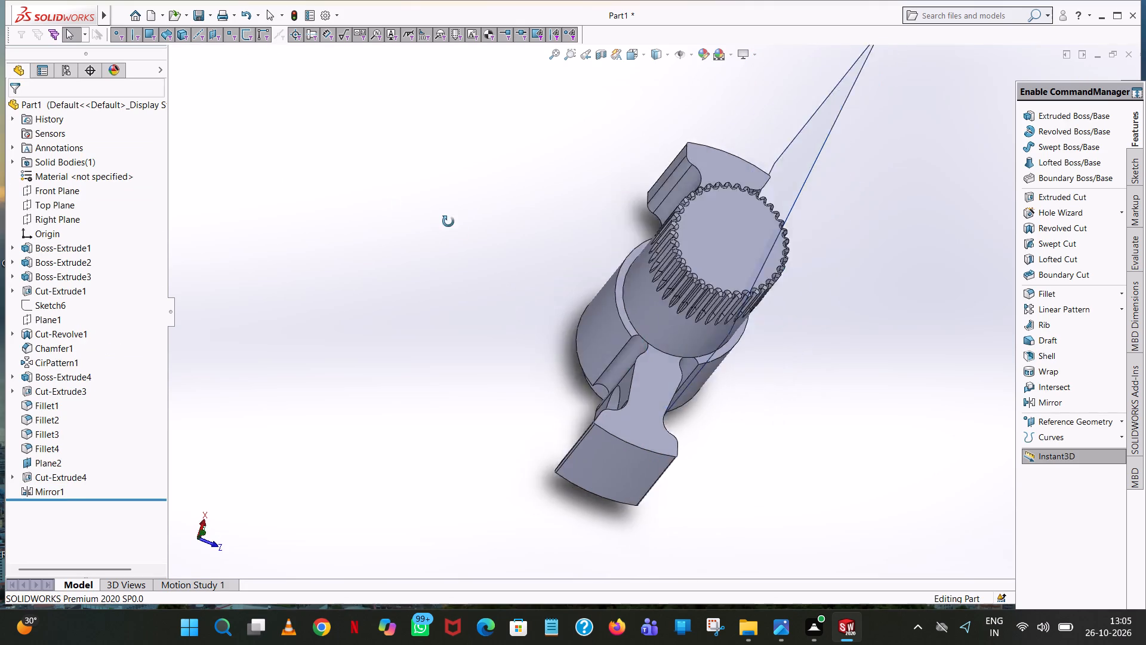
{"action": "middle_click_drag", "start_coordinate": [448, 222], "coordinate": [567, 260]}
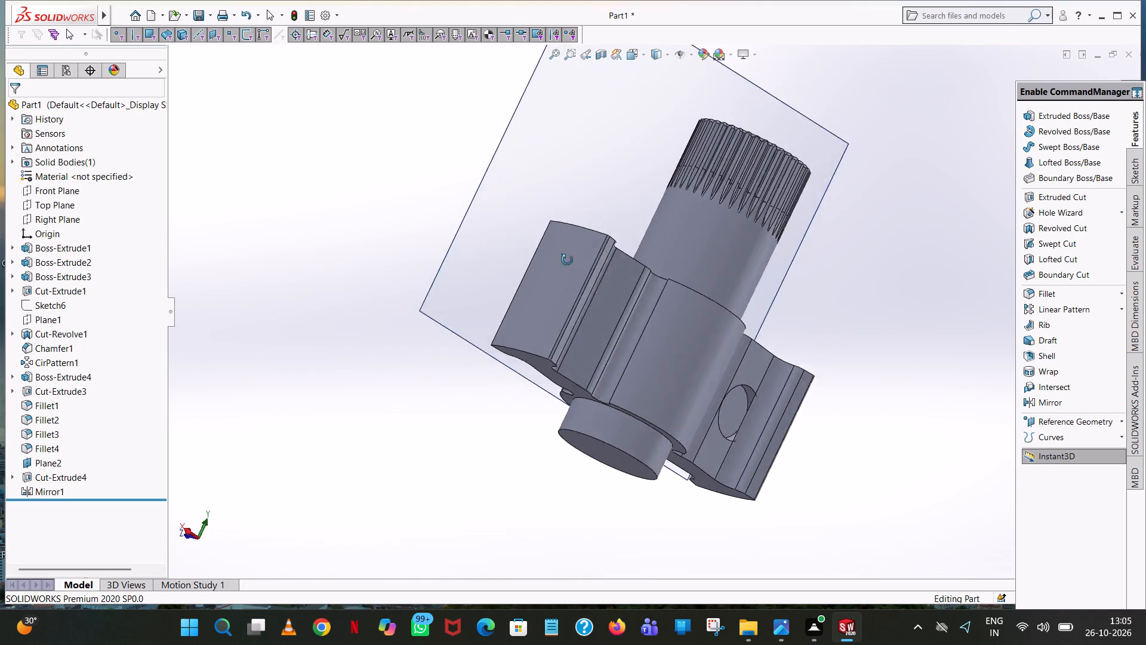
{"action": "middle_click_drag", "start_coordinate": [567, 260], "coordinate": [287, 302]}
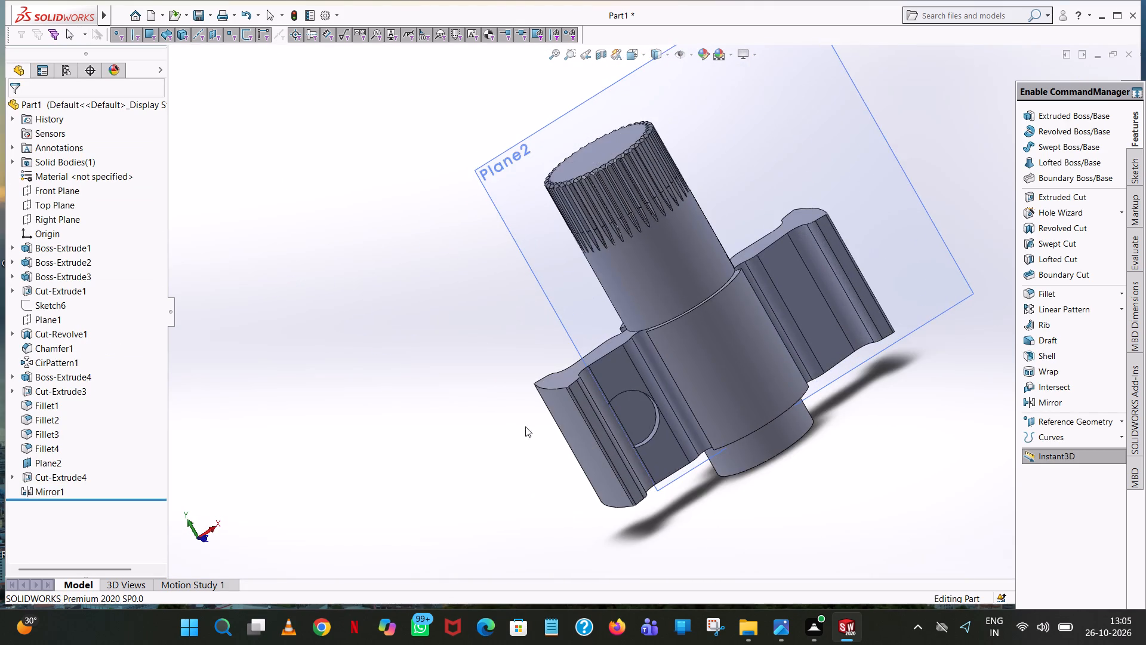
{"action": "scroll", "coordinate": [654, 434], "scroll_direction": "down", "scroll_amount": 7}
{"action": "middle_click_drag", "start_coordinate": [654, 434], "coordinate": [637, 406]}
{"action": "scroll", "coordinate": [634, 404], "scroll_direction": "up", "scroll_amount": 1}
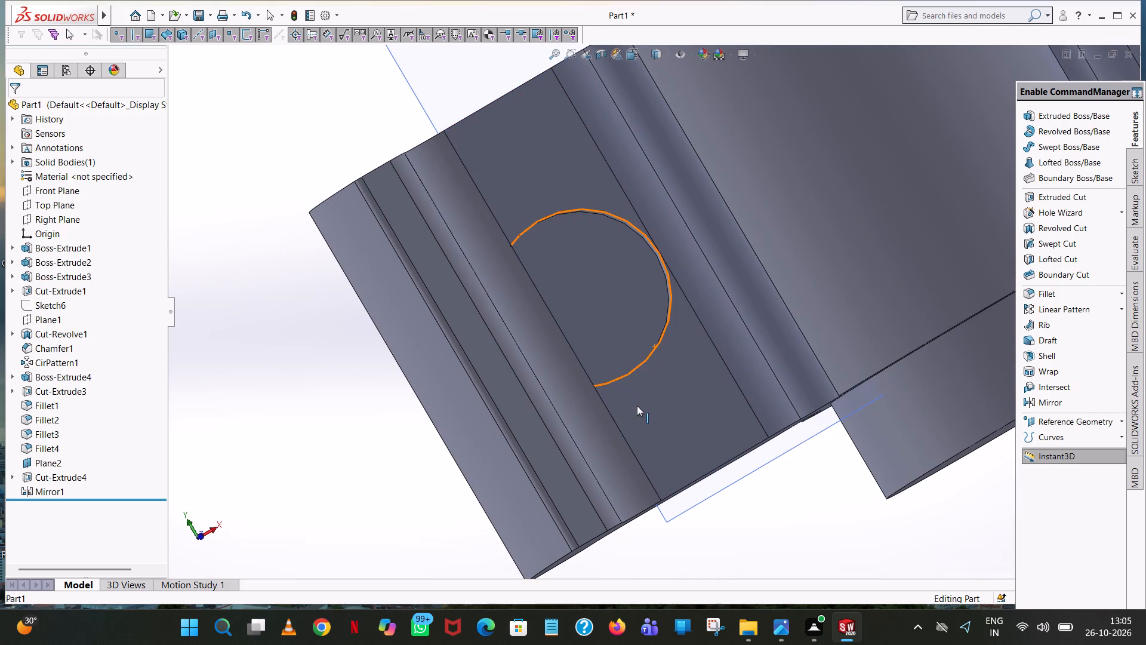
{"action": "middle_click_drag", "start_coordinate": [553, 304], "coordinate": [603, 364]}
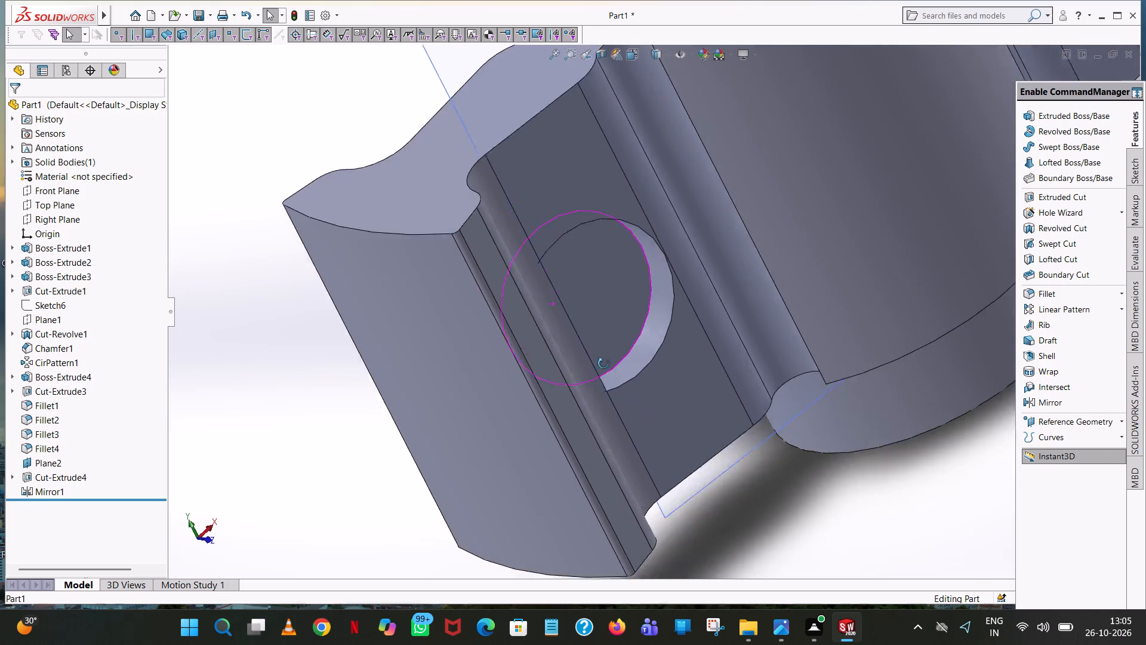
{"action": "middle_click_drag", "start_coordinate": [603, 364], "coordinate": [615, 474]}
{"action": "scroll", "coordinate": [615, 474], "scroll_direction": "up", "scroll_amount": 1}
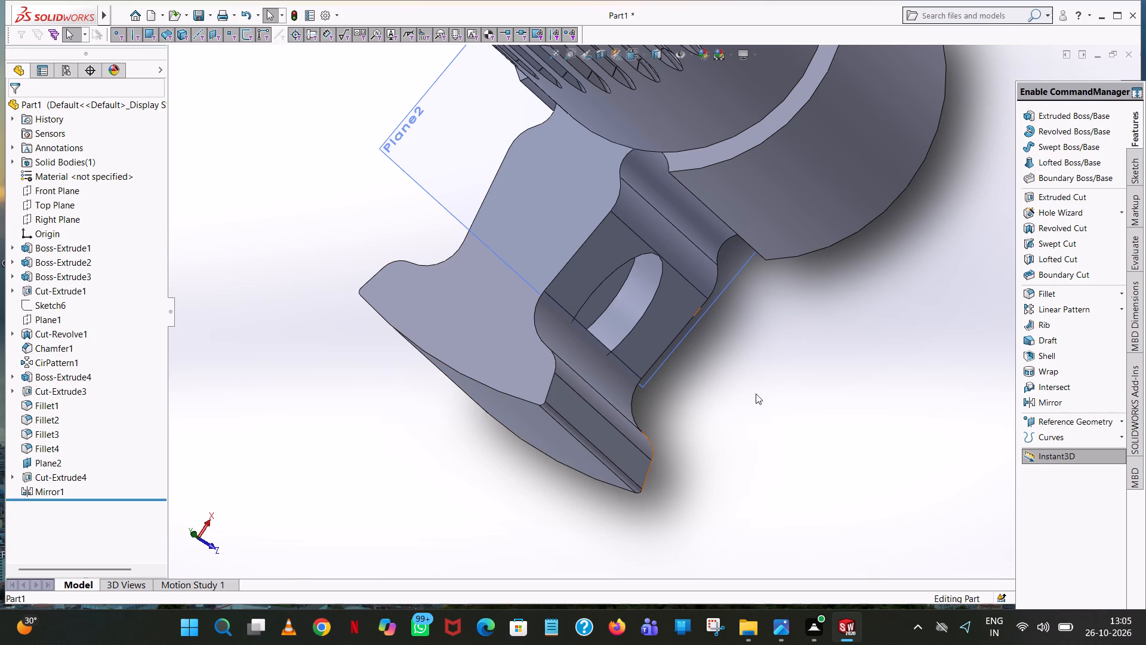
Inspect the shaft part looking squarely along its axis, and check the cut arm from several oblique angles.
{"action": "left_click", "coordinate": [664, 50]}
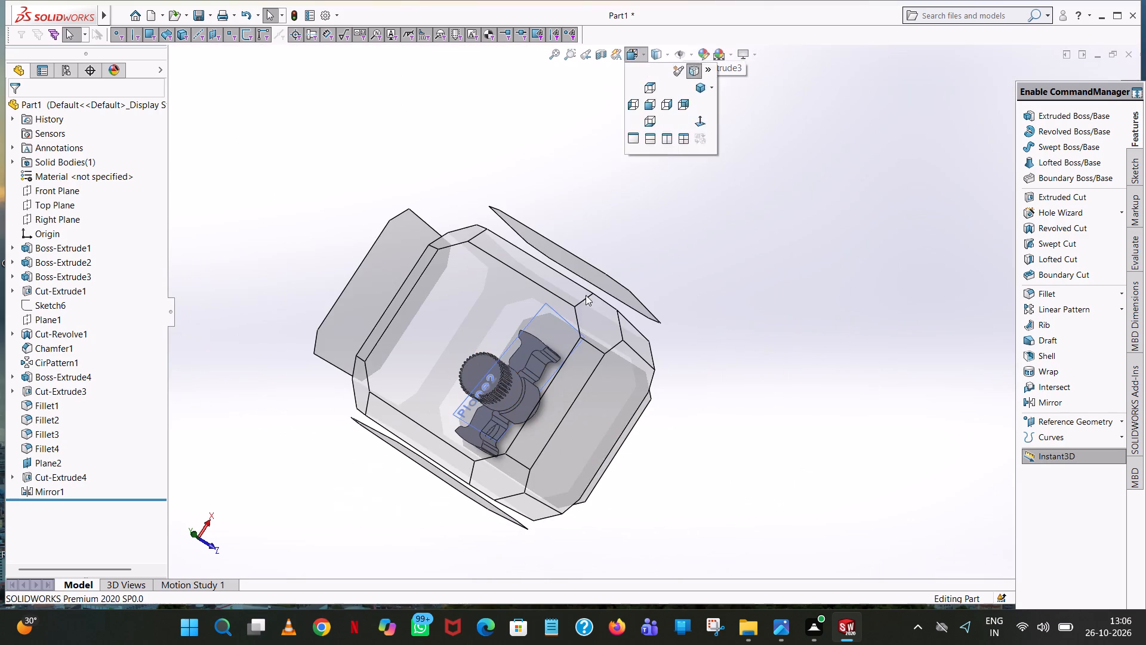
{"action": "middle_click_drag", "start_coordinate": [685, 216], "coordinate": [701, 201]}
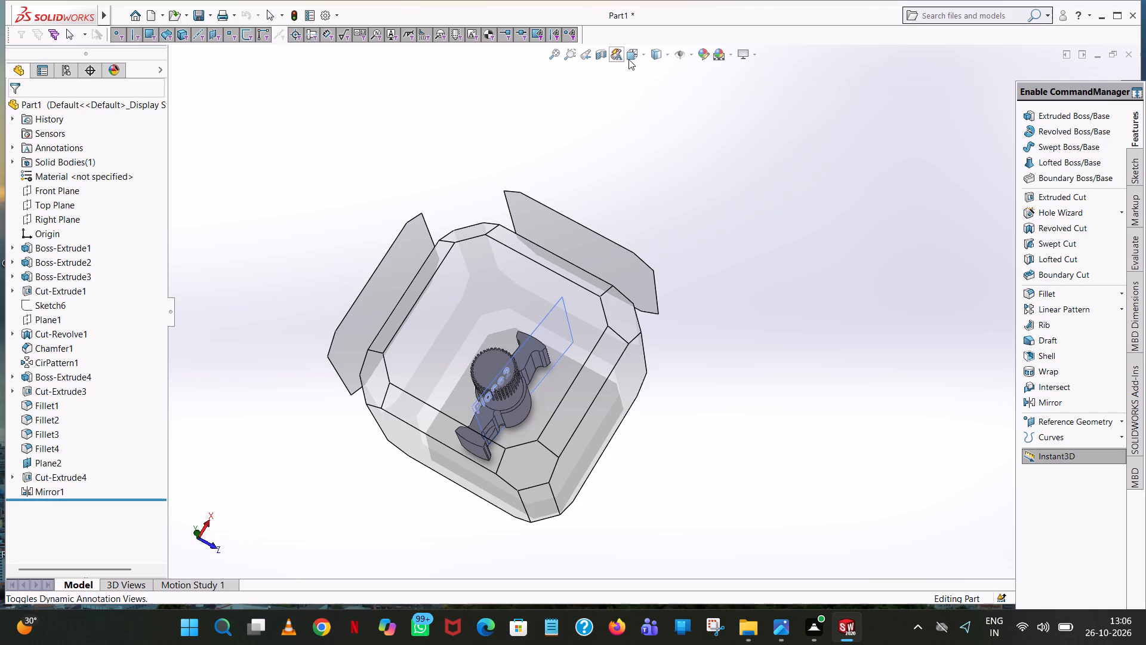
{"action": "left_click", "coordinate": [645, 54]}
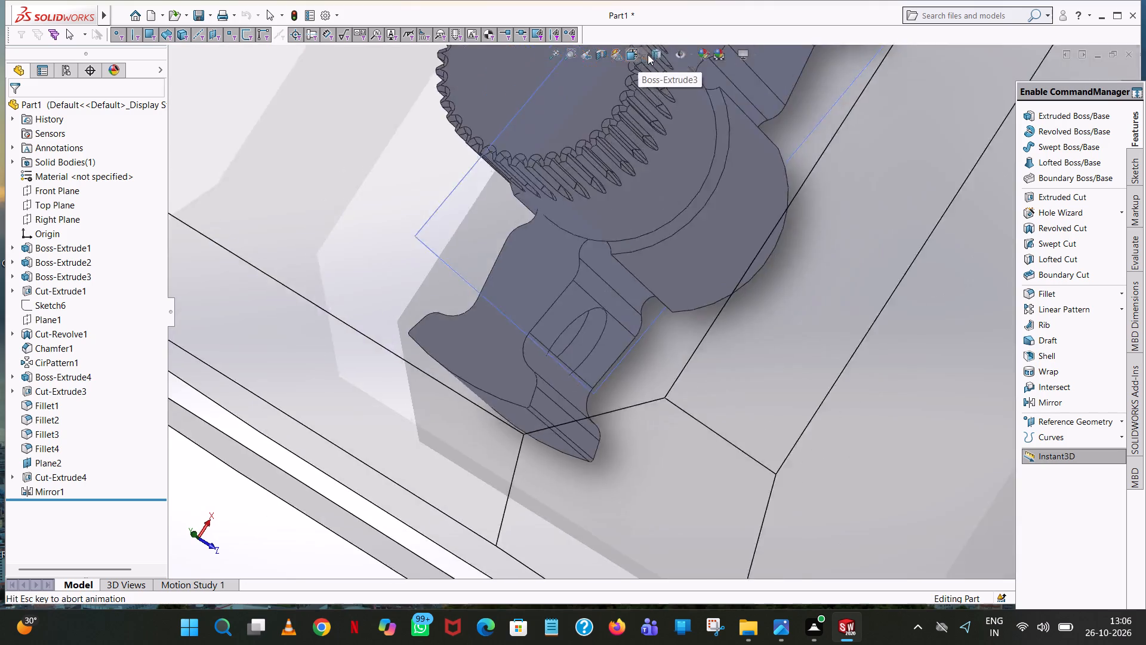
{"action": "left_click", "coordinate": [700, 121]}
{"action": "scroll", "coordinate": [654, 216], "scroll_direction": "up", "scroll_amount": 3}
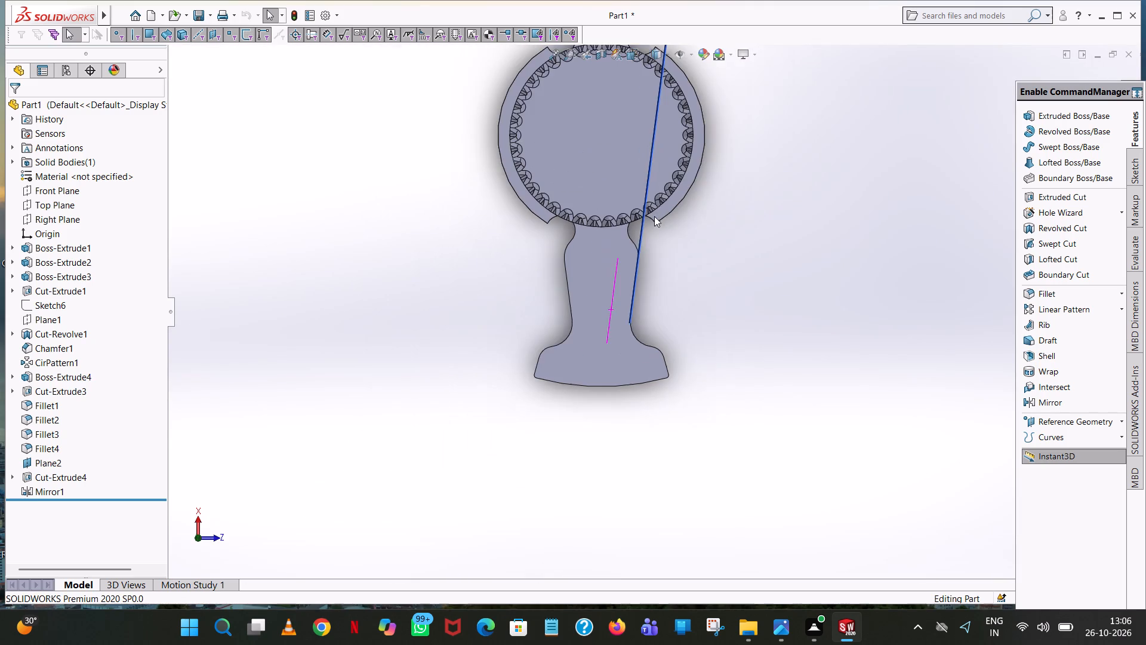
{"action": "middle_click_drag", "start_coordinate": [730, 300], "coordinate": [815, 128]}
{"action": "scroll", "coordinate": [705, 226], "scroll_direction": "up", "scroll_amount": 1}
{"action": "scroll", "coordinate": [800, 134], "scroll_direction": "up", "scroll_amount": 1}
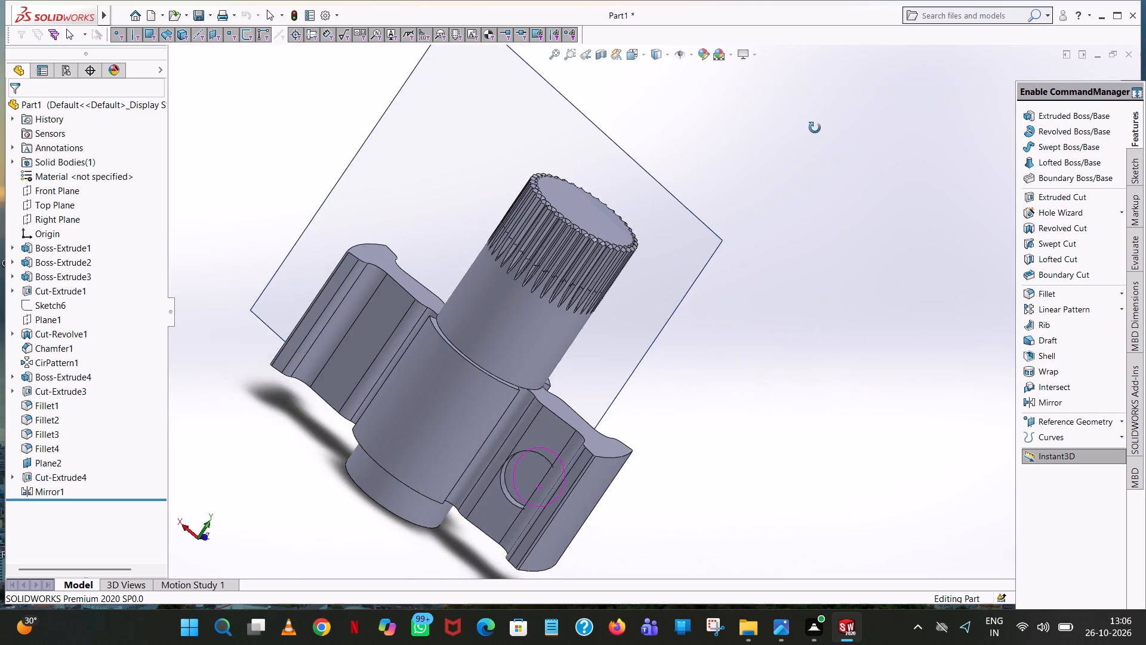
{"action": "middle_click_drag", "start_coordinate": [815, 128], "coordinate": [734, 270]}
{"action": "scroll", "coordinate": [780, 266], "scroll_direction": "down", "scroll_amount": 1}
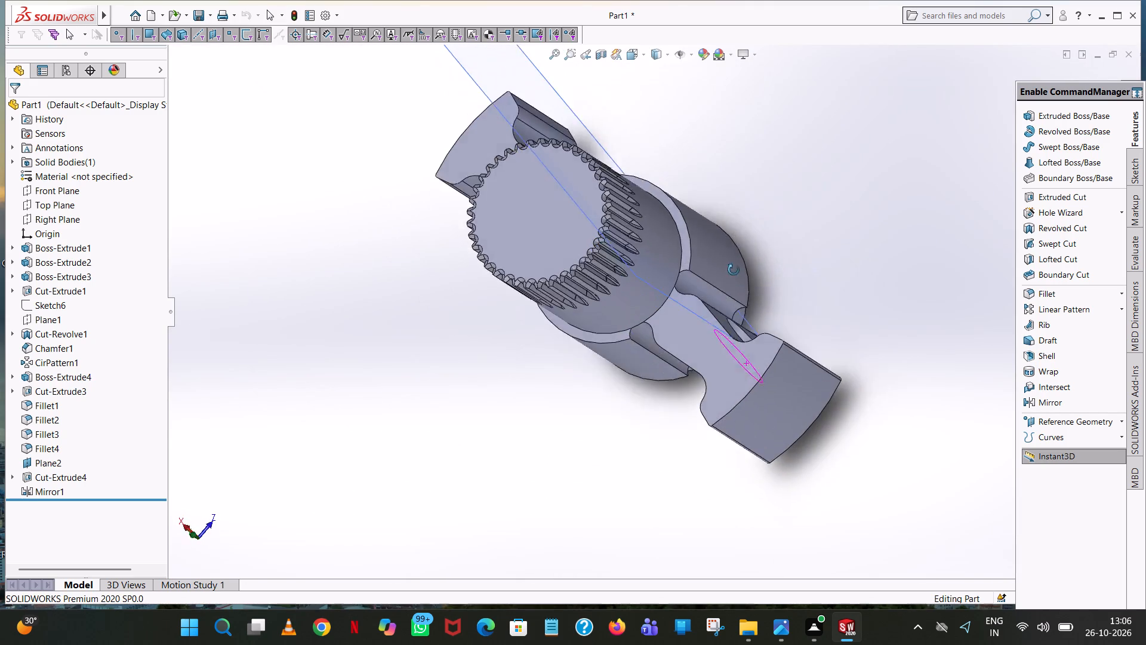
{"action": "middle_click_drag", "start_coordinate": [734, 270], "coordinate": [745, 232]}
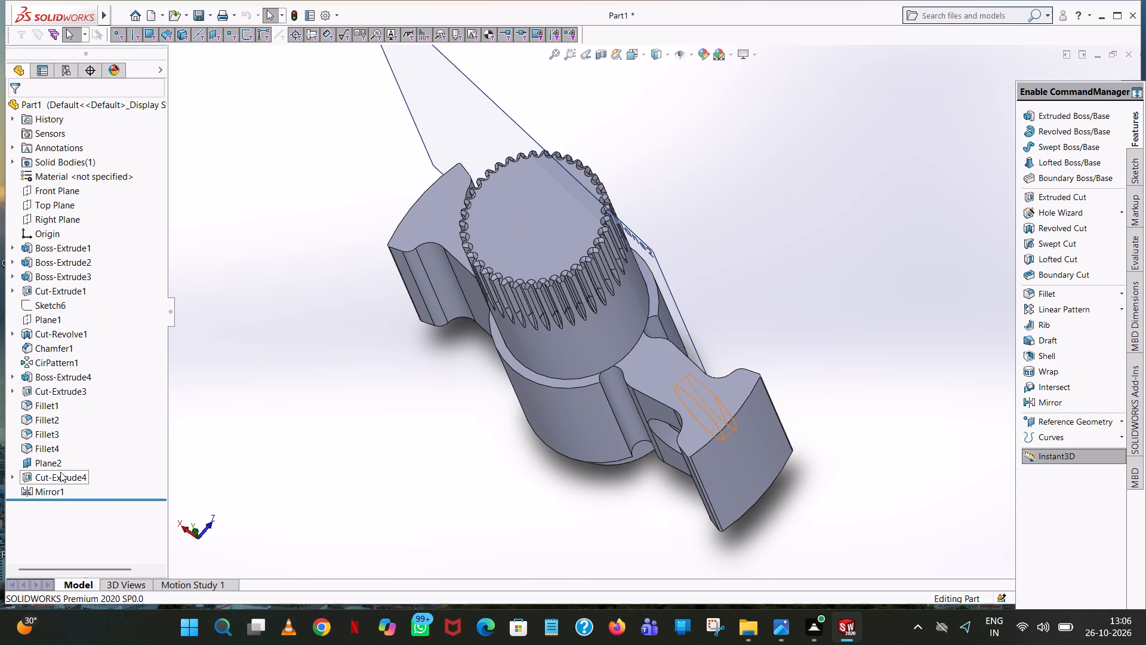
Hide the reference plane Plane2.
{"action": "left_click", "coordinate": [65, 465]}
{"action": "left_click", "coordinate": [52, 462]}
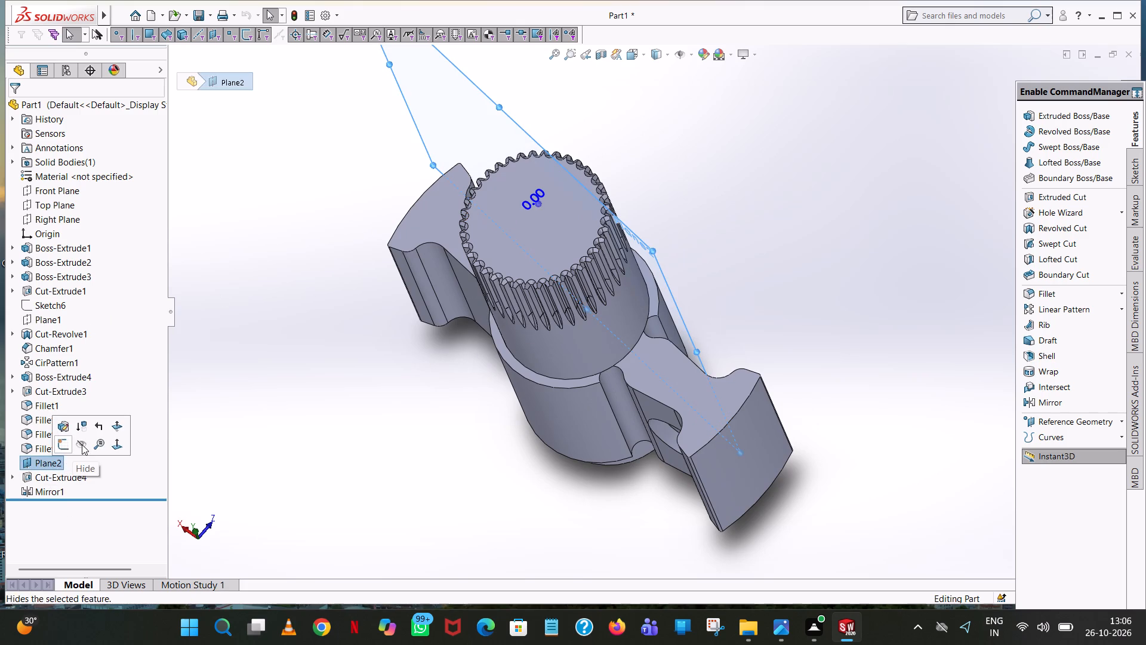
{"action": "left_click", "coordinate": [82, 444]}
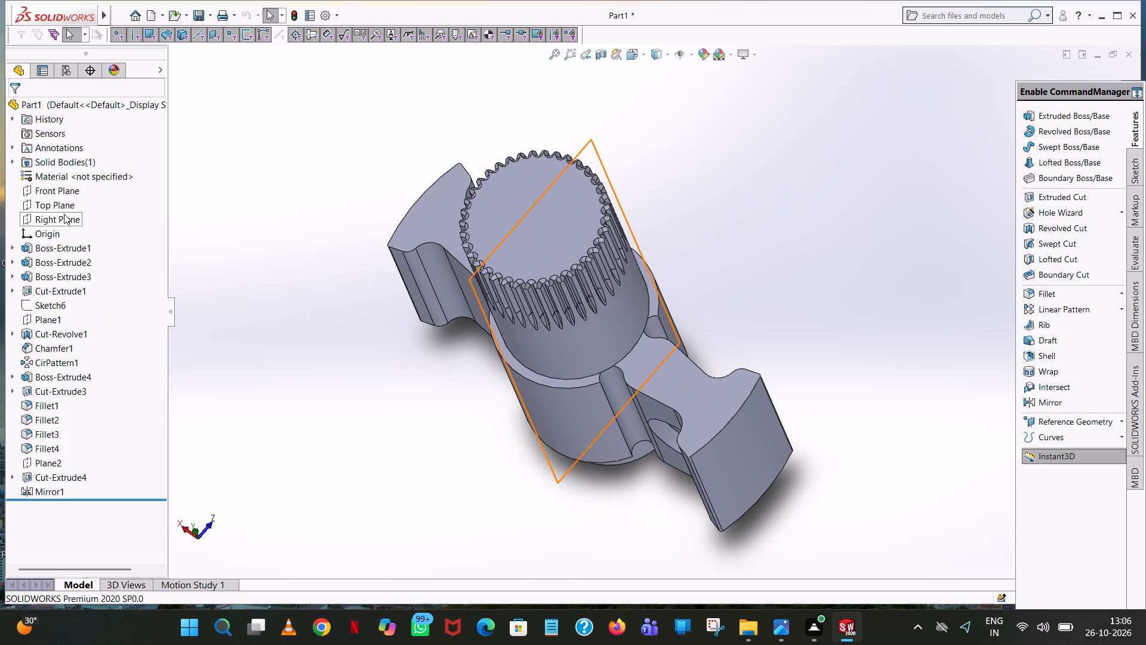
Mirror both circular cuts of the -X arm, Cut-Extrude4 and Mirror1, about the Right Plane onto the +X arm.
{"action": "left_click", "coordinate": [64, 214]}
{"action": "middle_click_drag", "start_coordinate": [255, 238], "coordinate": [260, 358]}
{"action": "scroll", "coordinate": [274, 316], "scroll_direction": "up", "scroll_amount": 1}
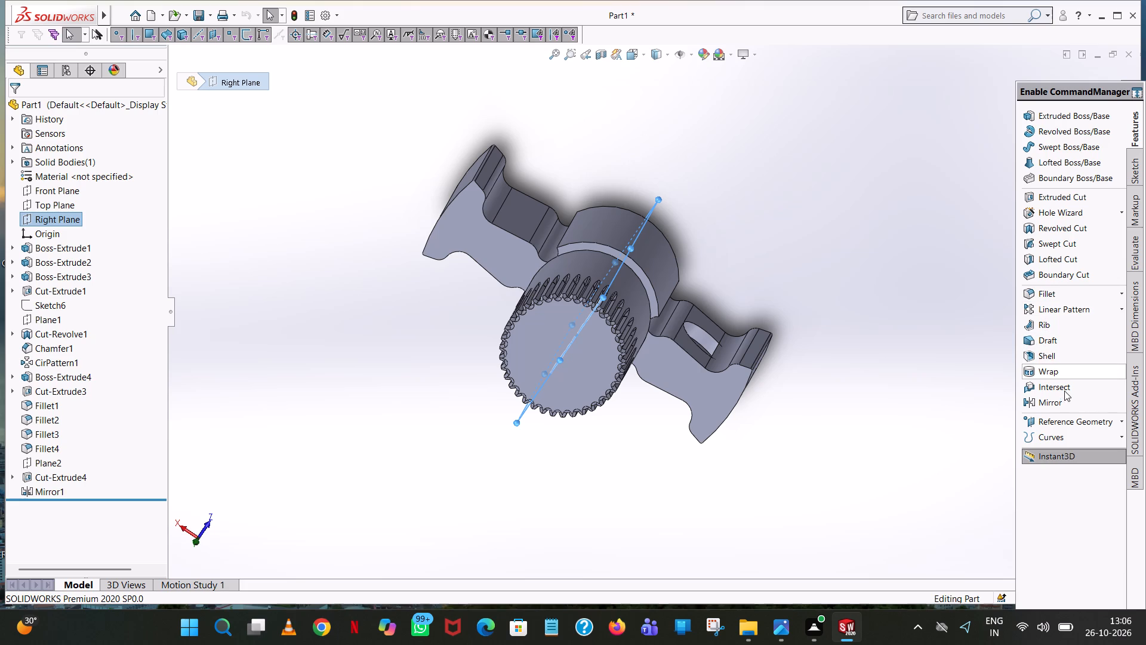
{"action": "double_click", "coordinate": [1059, 410]}
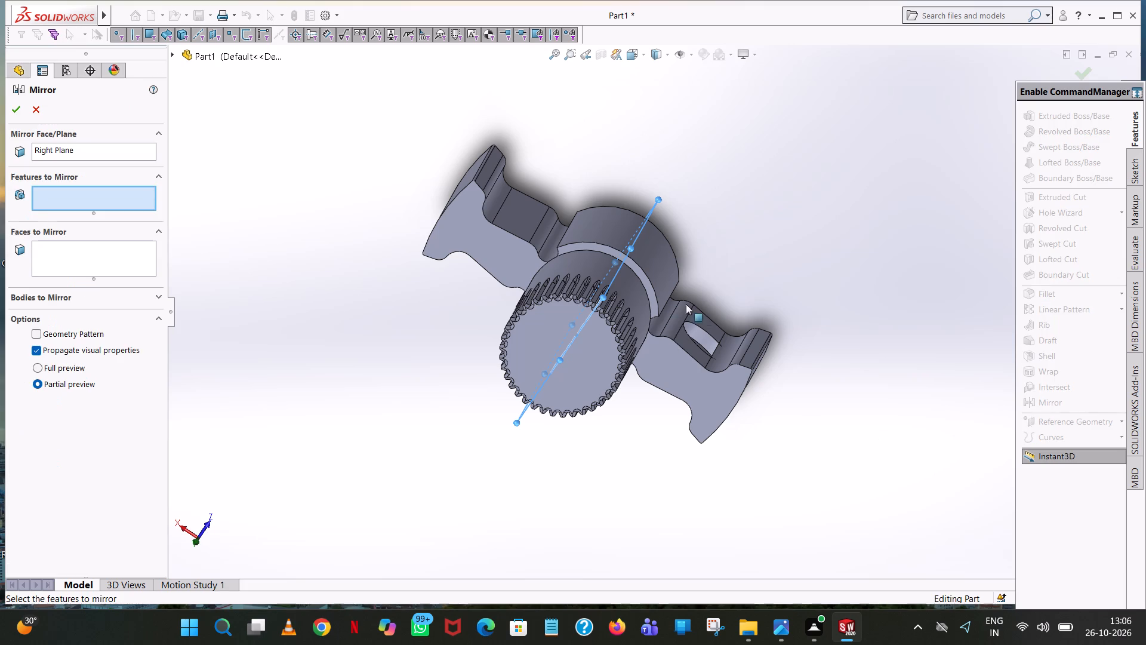
{"action": "left_click", "coordinate": [703, 338]}
{"action": "middle_click_drag", "start_coordinate": [707, 343], "coordinate": [708, 203]}
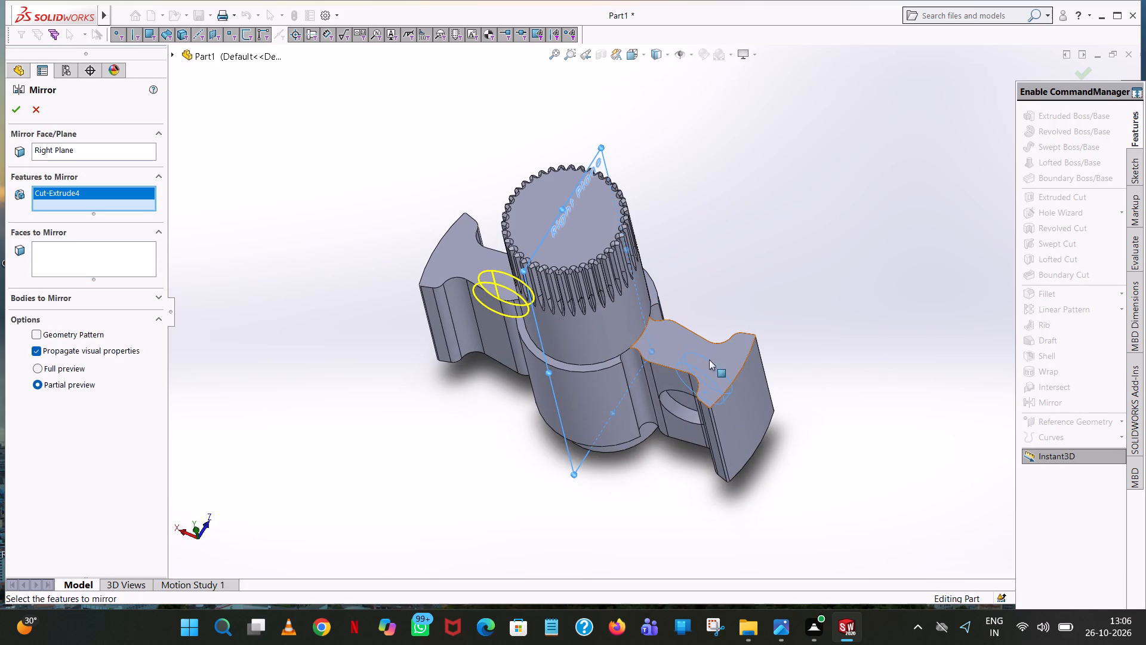
{"action": "left_click", "coordinate": [680, 411]}
{"action": "left_click", "coordinate": [13, 113]}
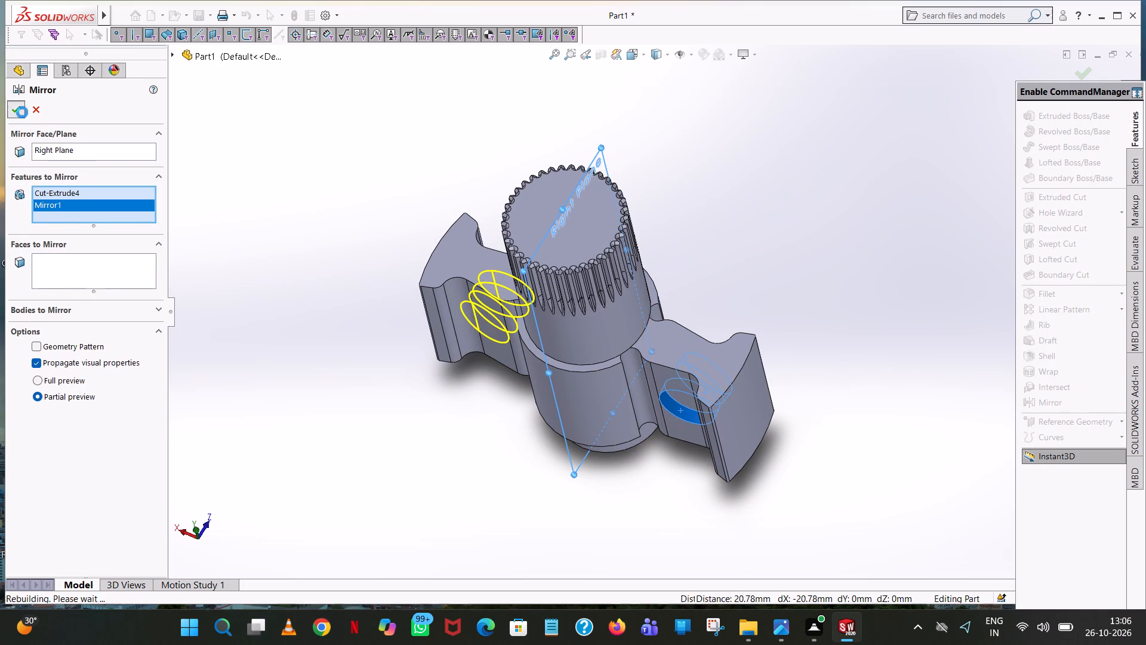
Examine the circular cuts on both arms, looking closely at the one on the +X arm.
{"action": "middle_click_drag", "start_coordinate": [868, 321], "coordinate": [784, 256]}
{"action": "scroll", "coordinate": [865, 320], "scroll_direction": "up", "scroll_amount": 1}
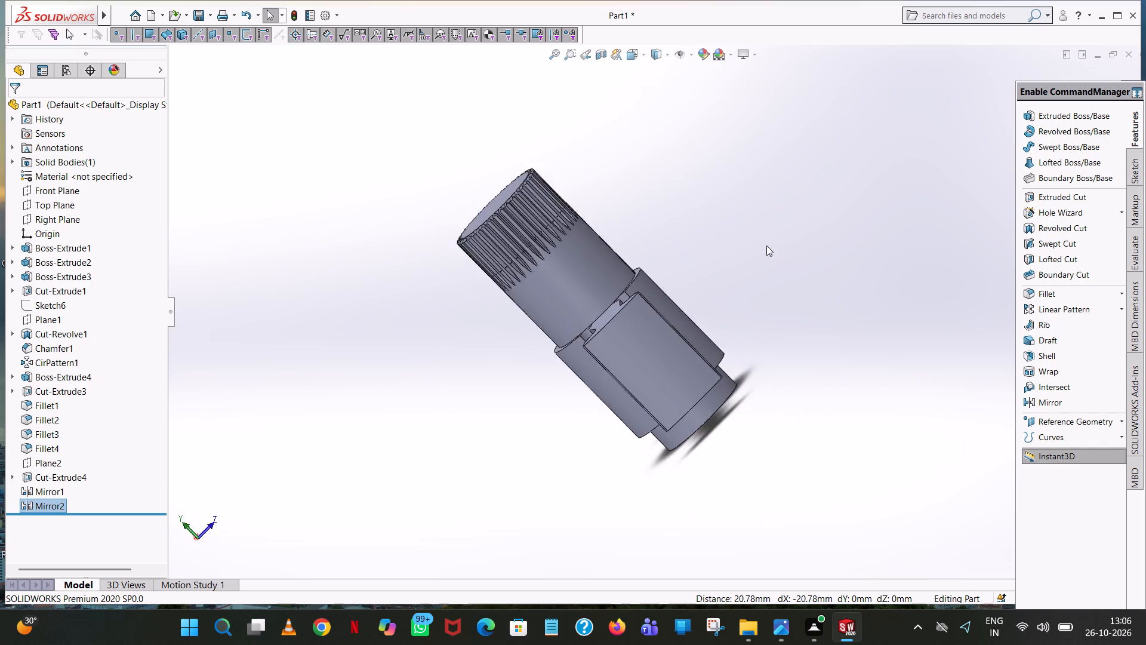
{"action": "middle_click_drag", "start_coordinate": [748, 245], "coordinate": [606, 447]}
{"action": "scroll", "coordinate": [578, 402], "scroll_direction": "down", "scroll_amount": 1}
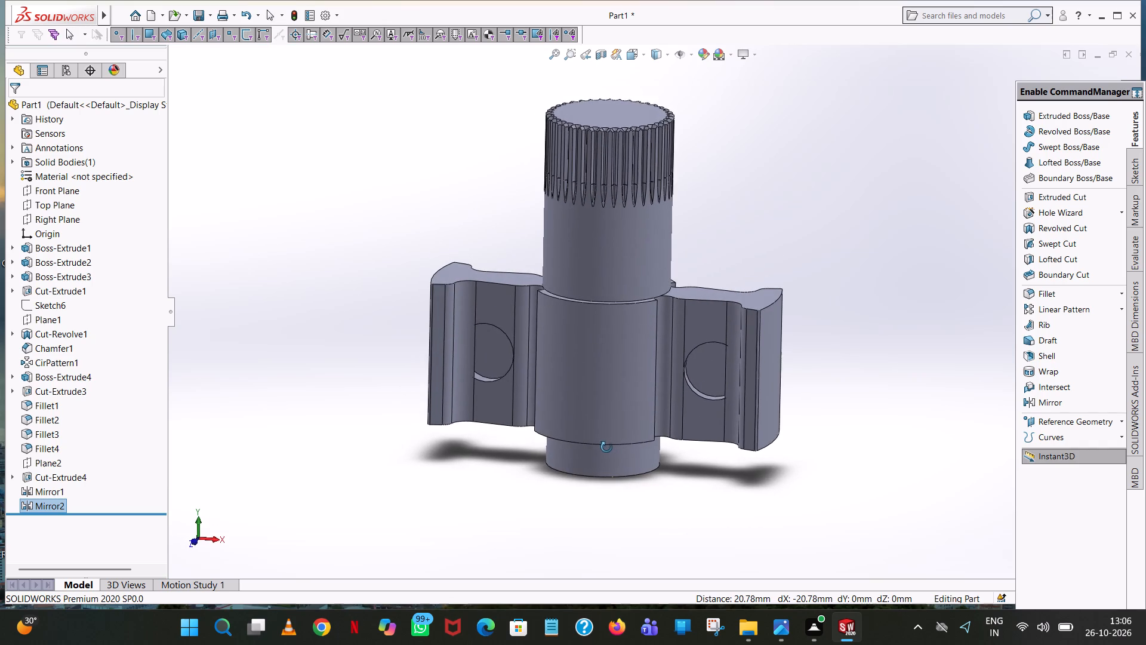
{"action": "middle_click_drag", "start_coordinate": [606, 447], "coordinate": [636, 414]}
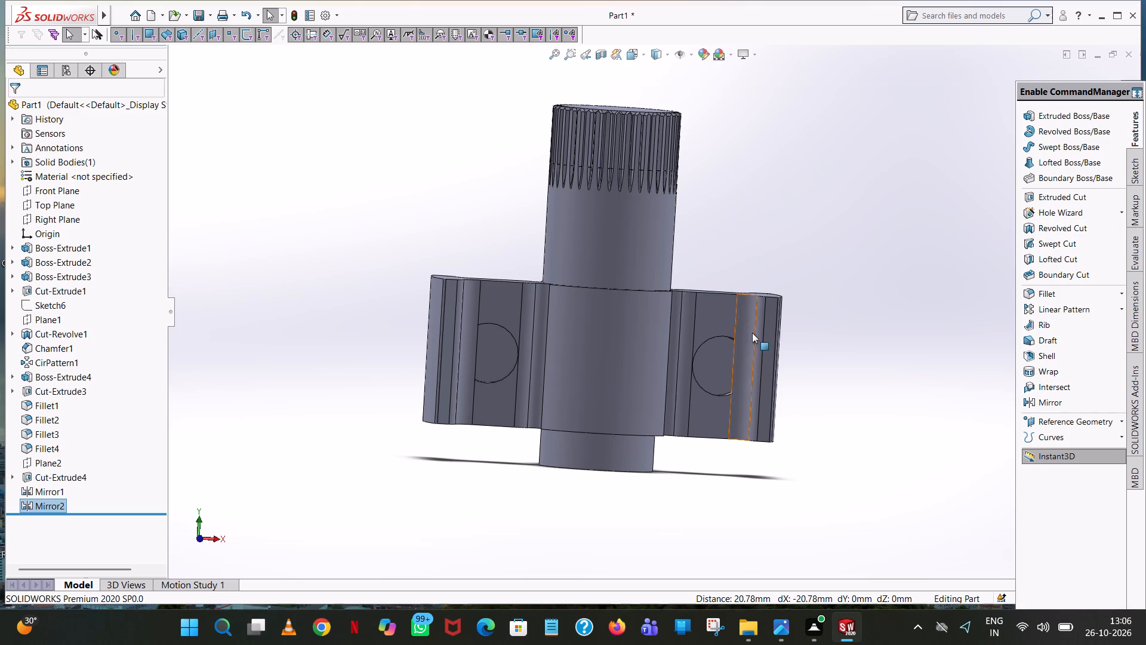
{"action": "scroll", "coordinate": [732, 371], "scroll_direction": "down", "scroll_amount": 8}
{"action": "middle_click_drag", "start_coordinate": [730, 291], "coordinate": [744, 330]}
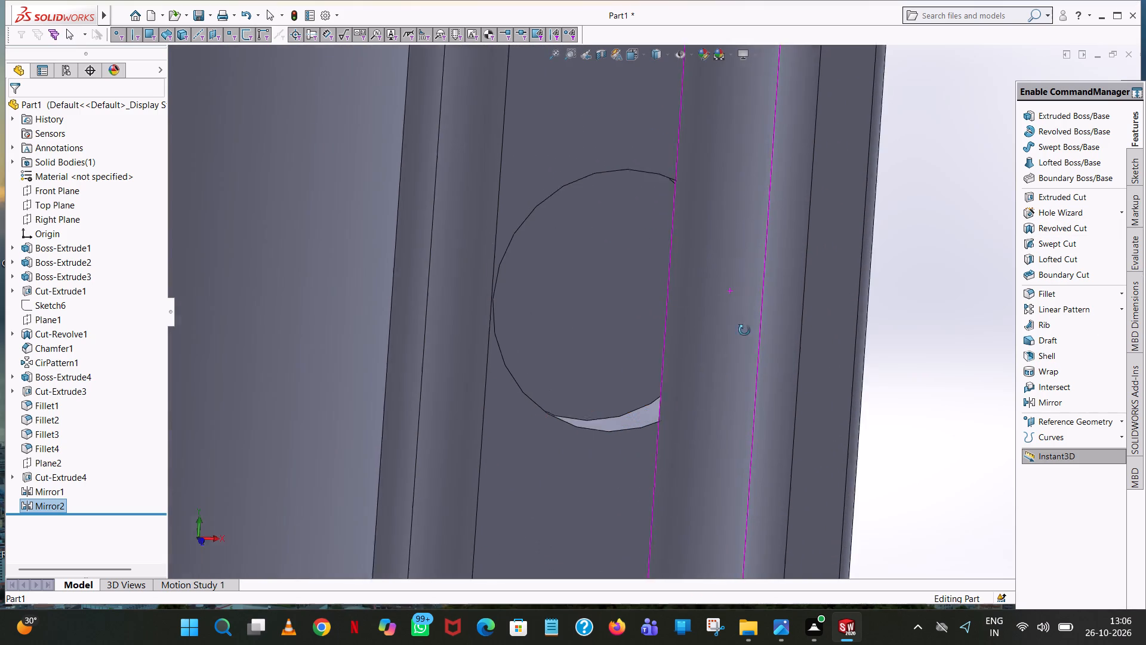
{"action": "middle_click_drag", "start_coordinate": [744, 330], "coordinate": [747, 435]}
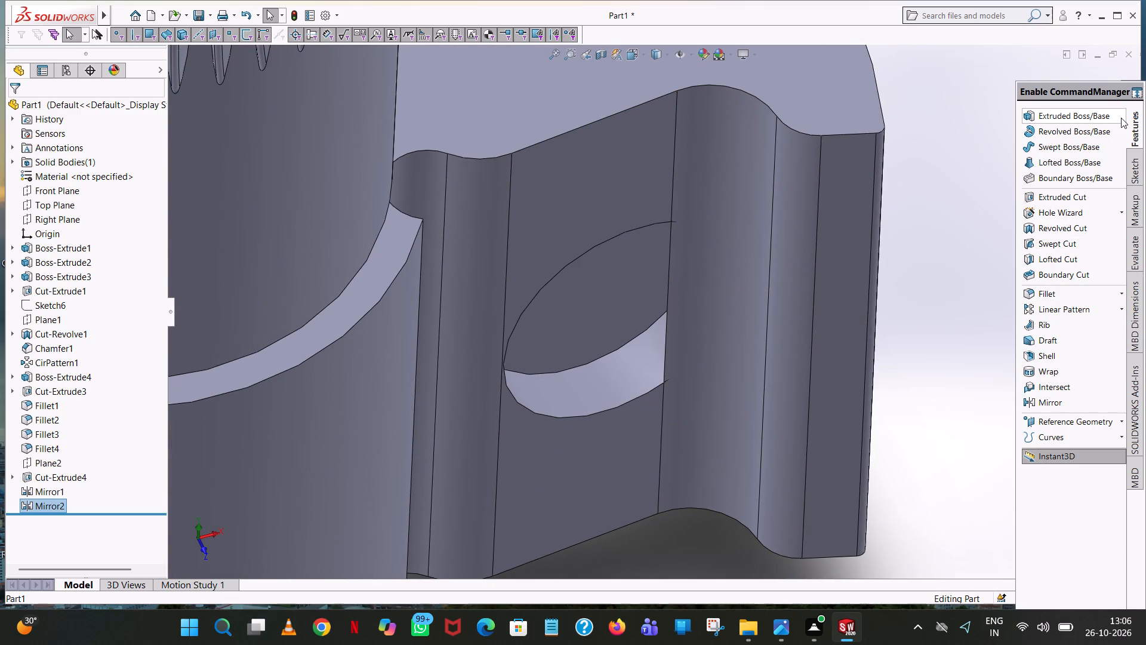
Sketch a circle of 7.25 mm radius for an extruded cut on the floor of the +X arm's front circular cut, concentric with it.
{"action": "left_click", "coordinate": [1083, 192]}
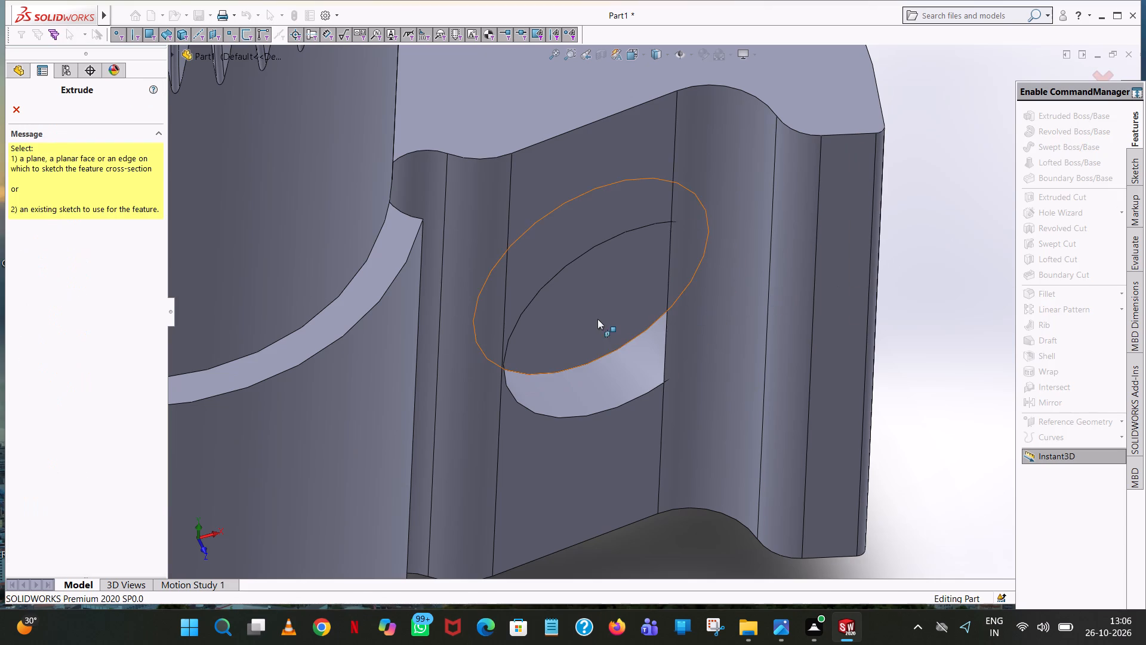
{"action": "left_click", "coordinate": [597, 319]}
{"action": "scroll", "coordinate": [1013, 212], "scroll_direction": "up", "scroll_amount": 1}
{"action": "middle_click_drag", "start_coordinate": [1013, 212], "coordinate": [969, 93]}
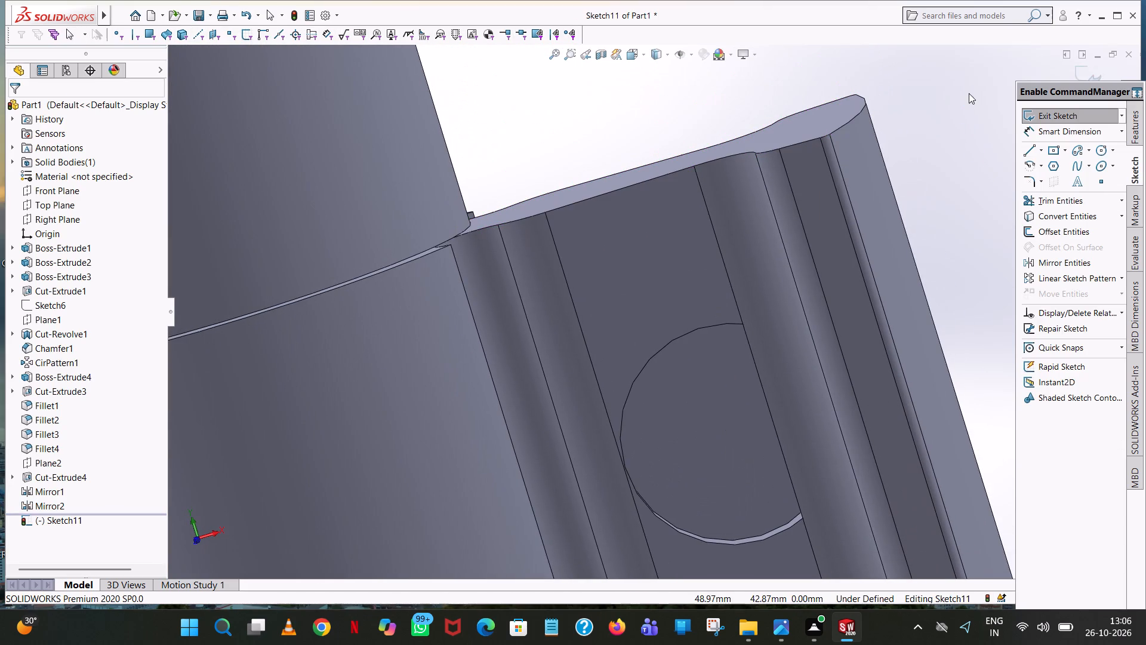
{"action": "left_click", "coordinate": [1107, 151]}
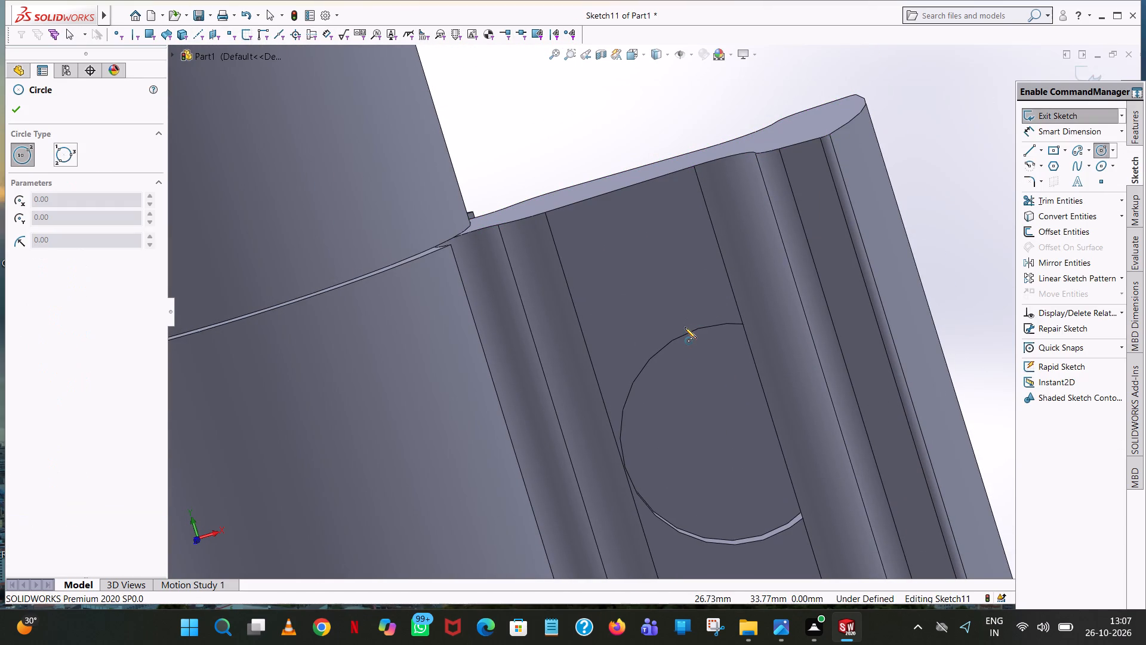
{"action": "scroll", "coordinate": [725, 299], "scroll_direction": "up", "scroll_amount": 6}
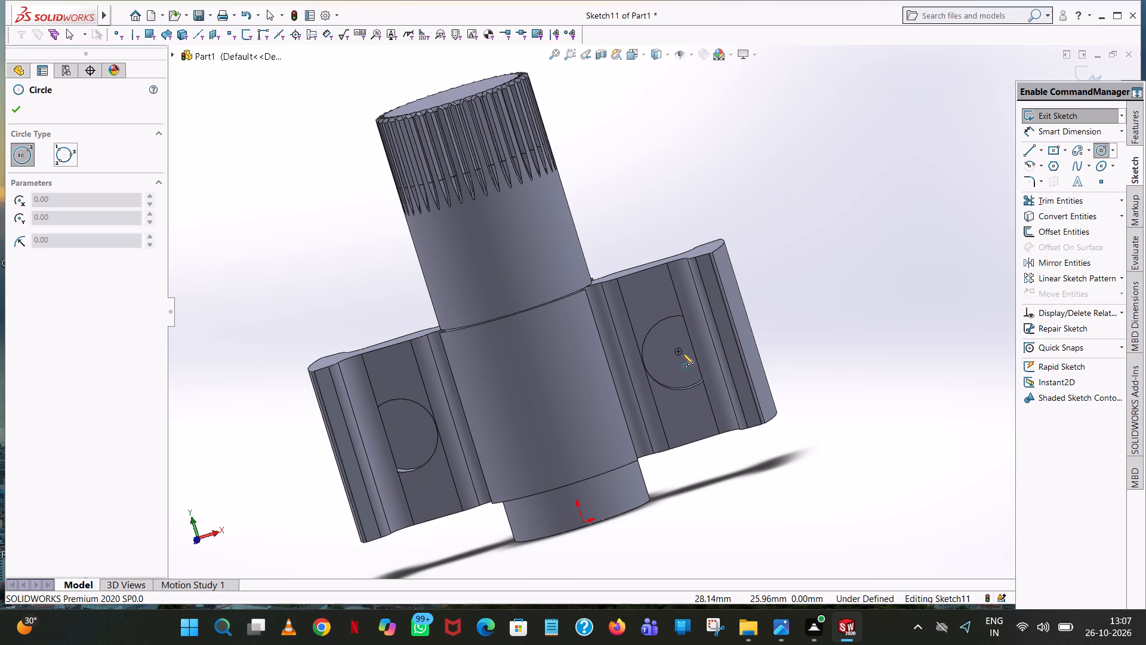
{"action": "scroll", "coordinate": [682, 353], "scroll_direction": "down", "scroll_amount": 7}
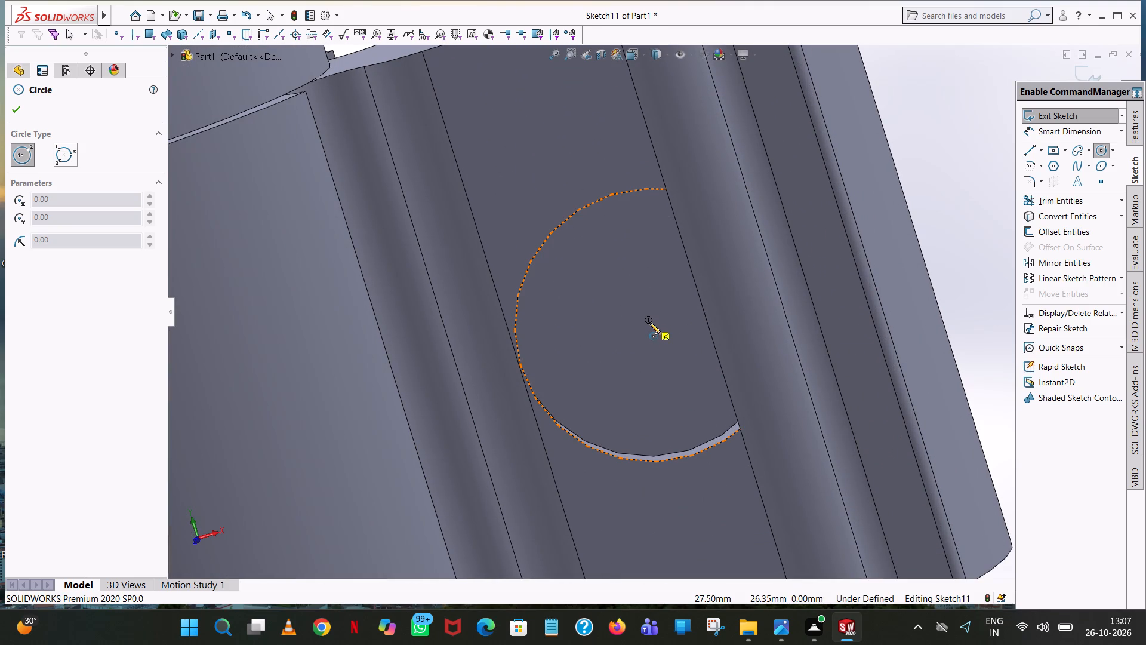
{"action": "left_click", "coordinate": [648, 322]}
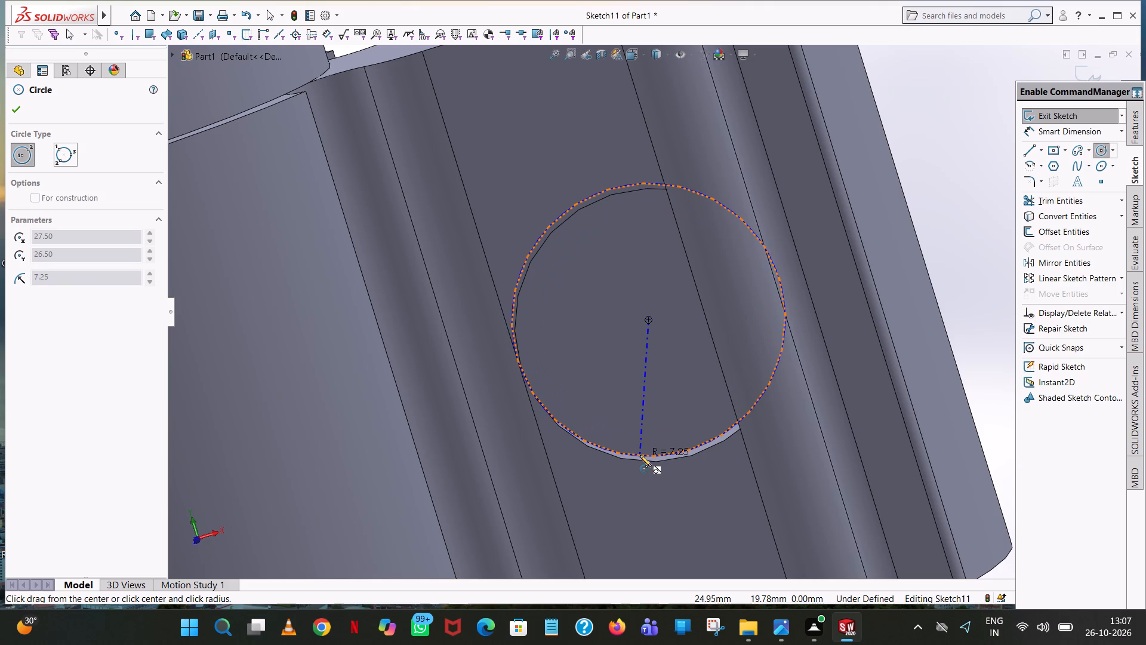
{"action": "left_click", "coordinate": [640, 455]}
{"action": "right_click", "coordinate": [640, 455]}
{"action": "left_click", "coordinate": [670, 468]}
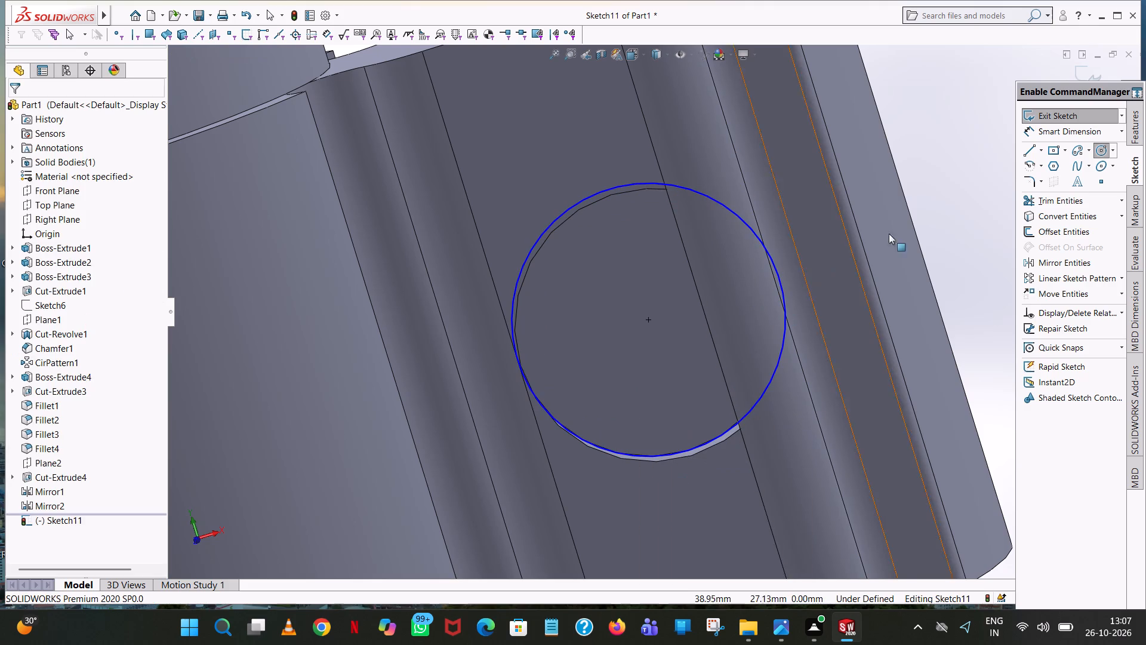
Extrude-cut the +X arm's circle 12.5 mm blind in the reversed direction, outward from the cut's floor.
{"action": "left_click", "coordinate": [1136, 125]}
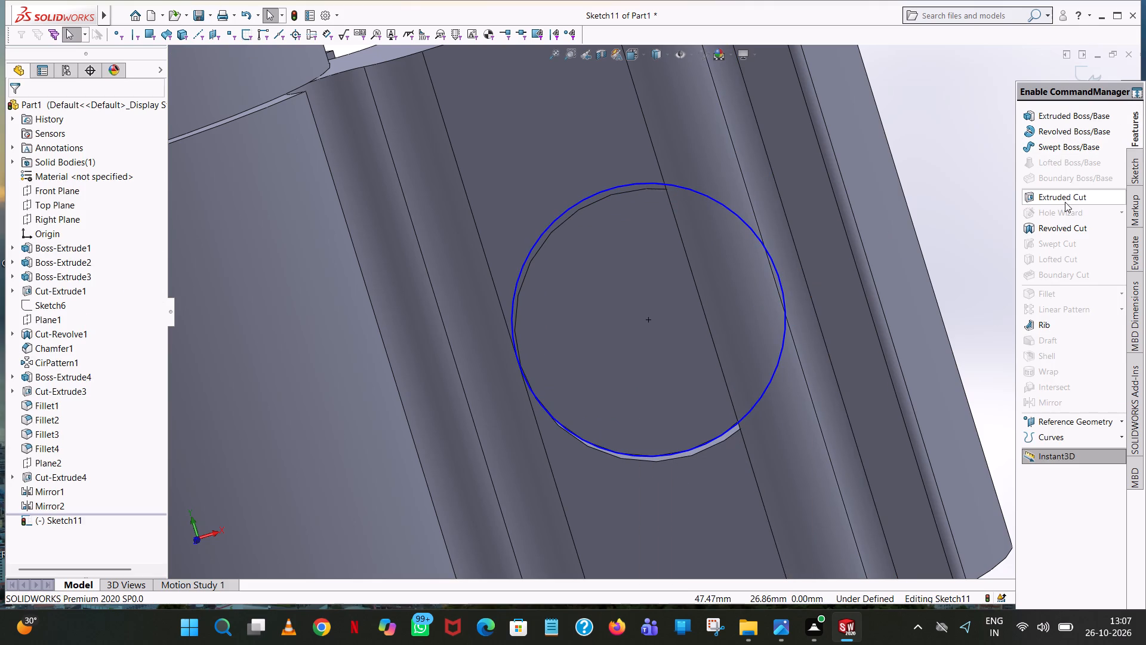
{"action": "left_click", "coordinate": [1065, 202]}
{"action": "scroll", "coordinate": [944, 225], "scroll_direction": "up", "scroll_amount": 3}
{"action": "middle_click_drag", "start_coordinate": [944, 225], "coordinate": [943, 236]}
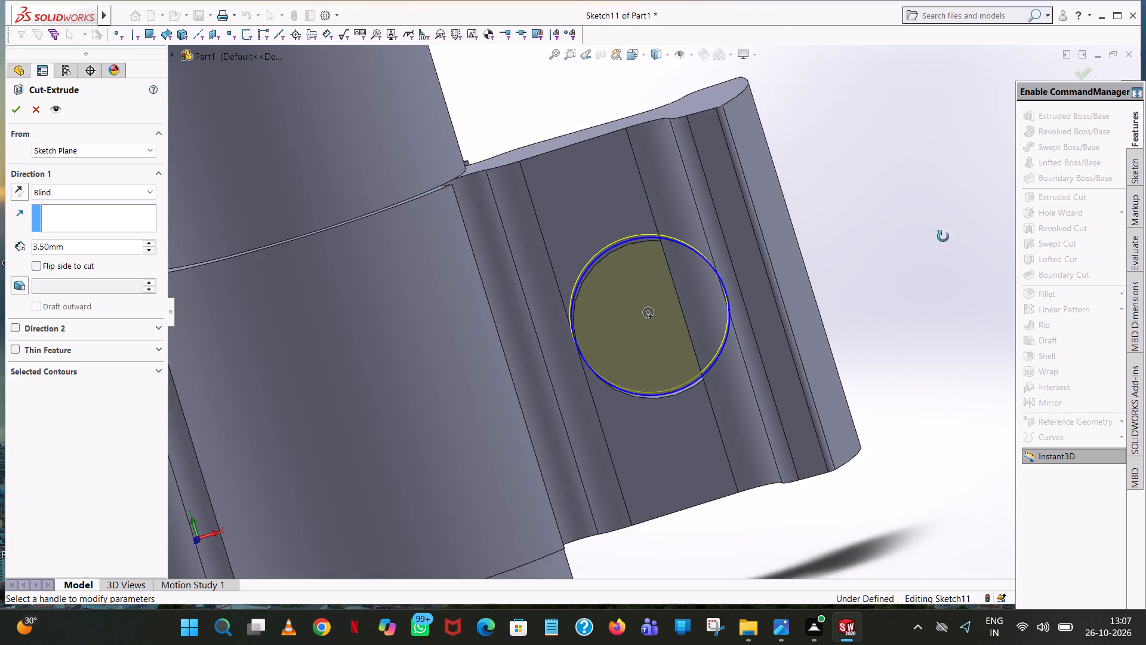
{"action": "middle_click_drag", "start_coordinate": [943, 236], "coordinate": [947, 361]}
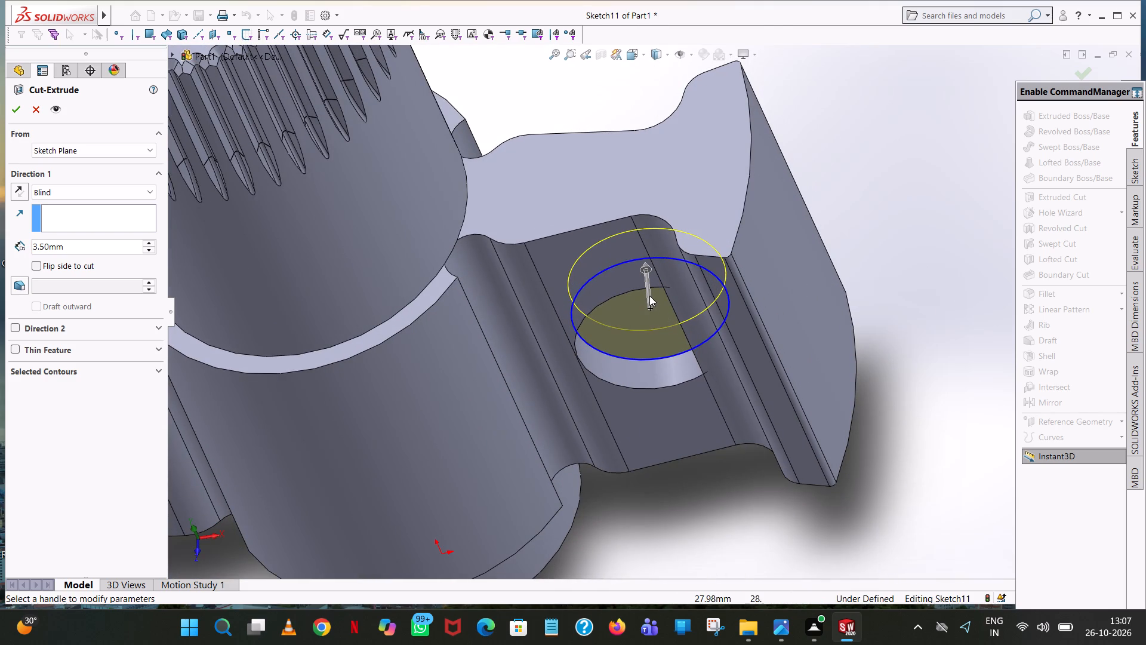
{"action": "left_click", "coordinate": [15, 186]}
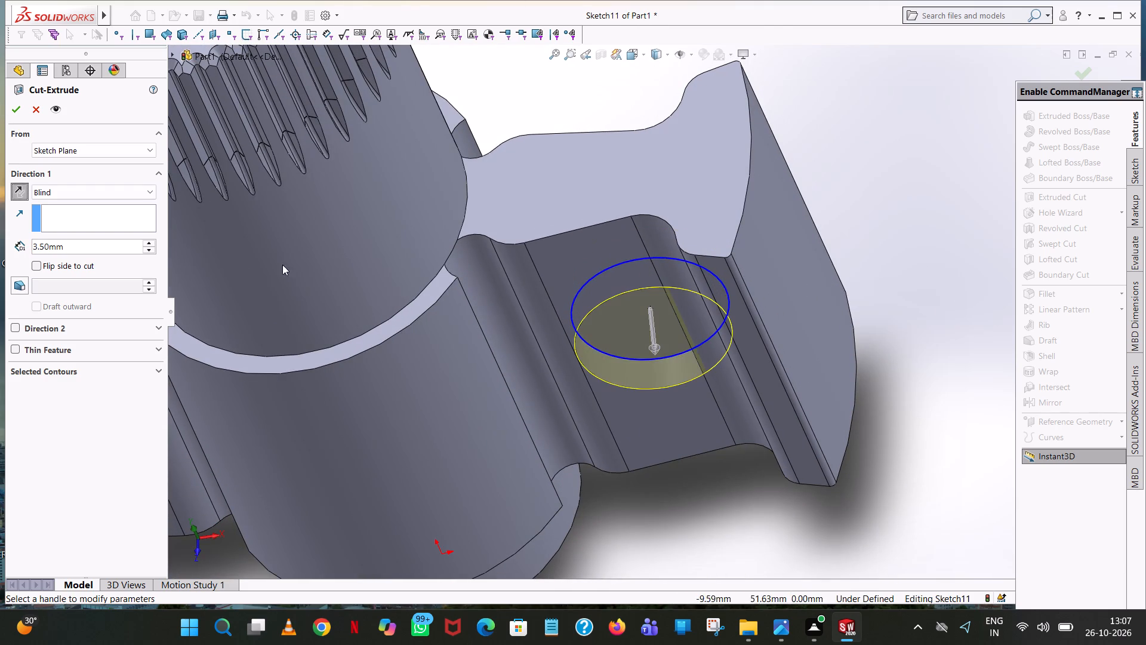
{"action": "left_click_drag", "start_coordinate": [658, 346], "coordinate": [672, 417]}
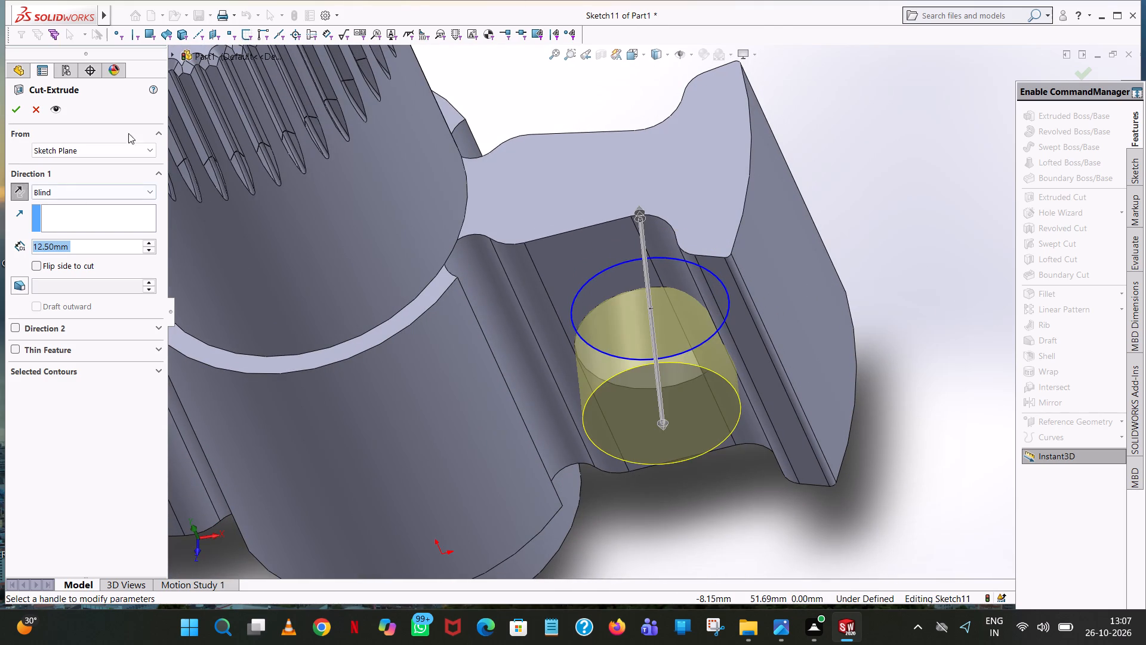
{"action": "left_click", "coordinate": [16, 113]}
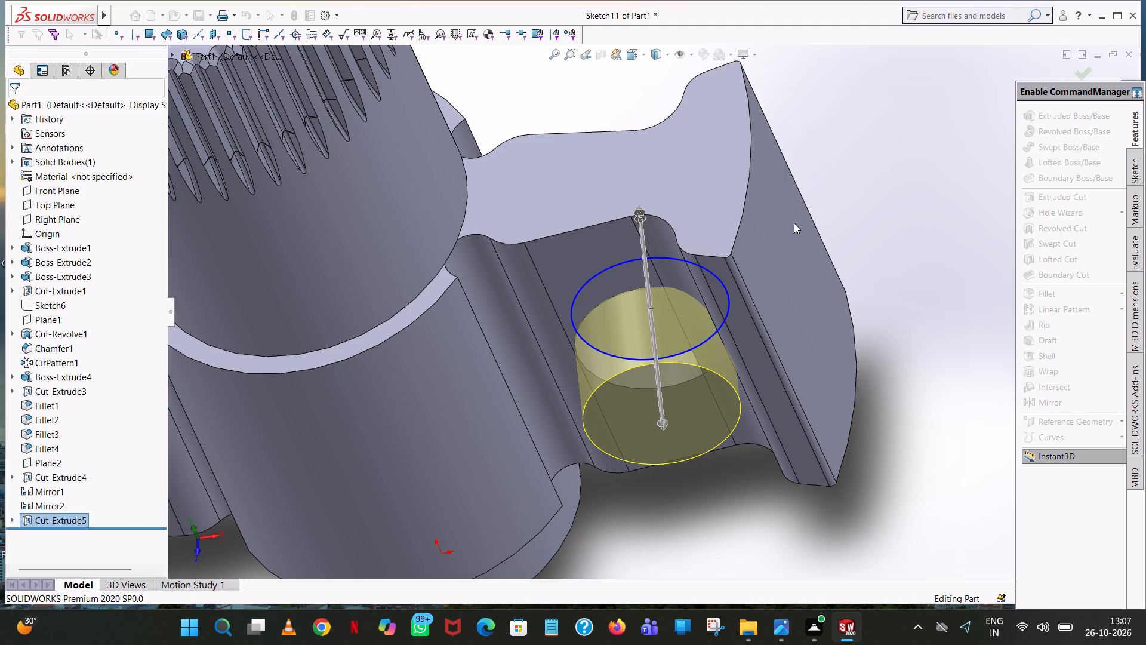
{"action": "left_click", "coordinate": [865, 222]}
Examine the new outward cut on the +X arm beside the front cut of the -X arm.
{"action": "scroll", "coordinate": [822, 240], "scroll_direction": "up", "scroll_amount": 1}
{"action": "middle_click_drag", "start_coordinate": [822, 240], "coordinate": [847, 138]}
{"action": "scroll", "coordinate": [851, 132], "scroll_direction": "up", "scroll_amount": 1}
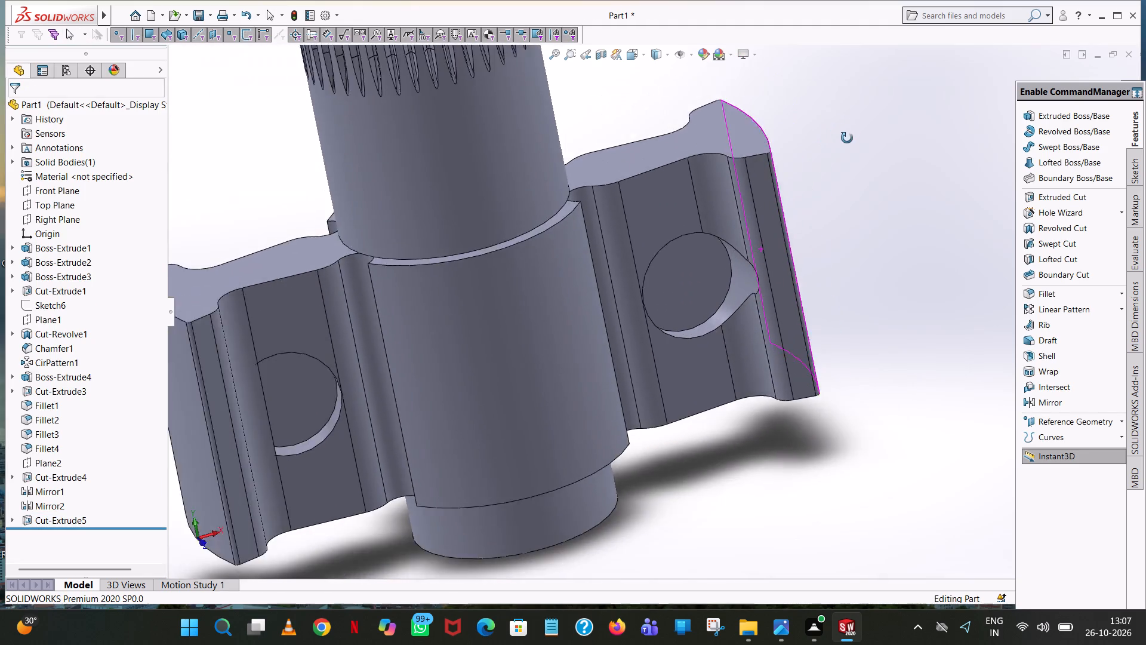
{"action": "middle_click_drag", "start_coordinate": [847, 138], "coordinate": [822, 103]}
{"action": "scroll", "coordinate": [792, 235], "scroll_direction": "up", "scroll_amount": 2}
{"action": "middle_click_drag", "start_coordinate": [795, 235], "coordinate": [811, 255]}
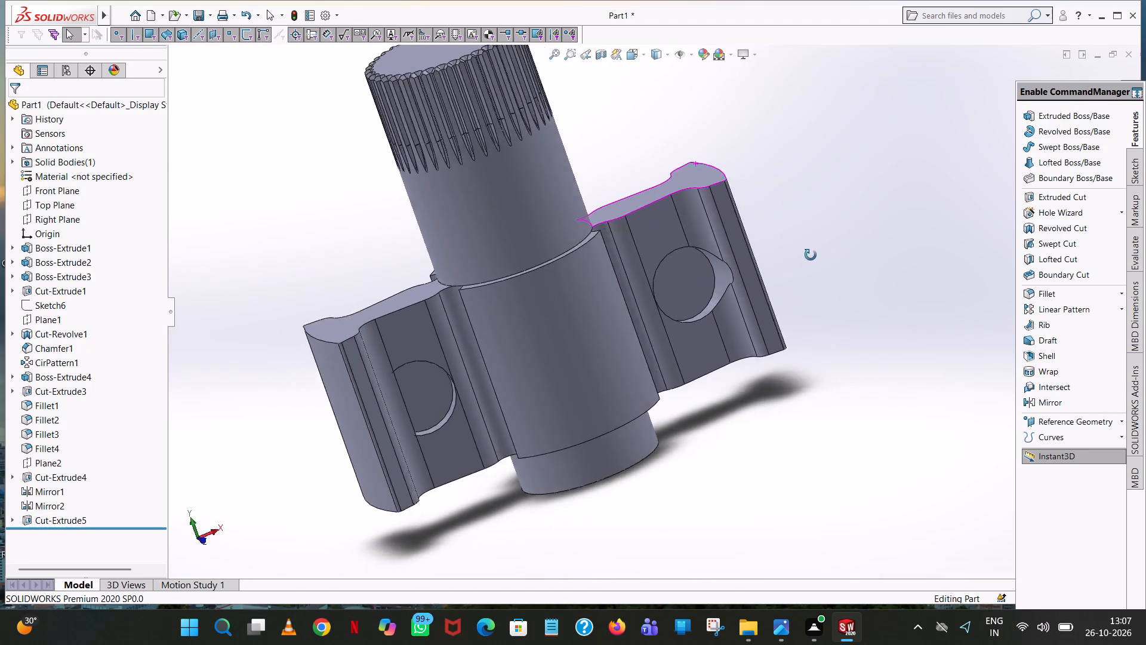
{"action": "middle_click_drag", "start_coordinate": [811, 255], "coordinate": [825, 258]}
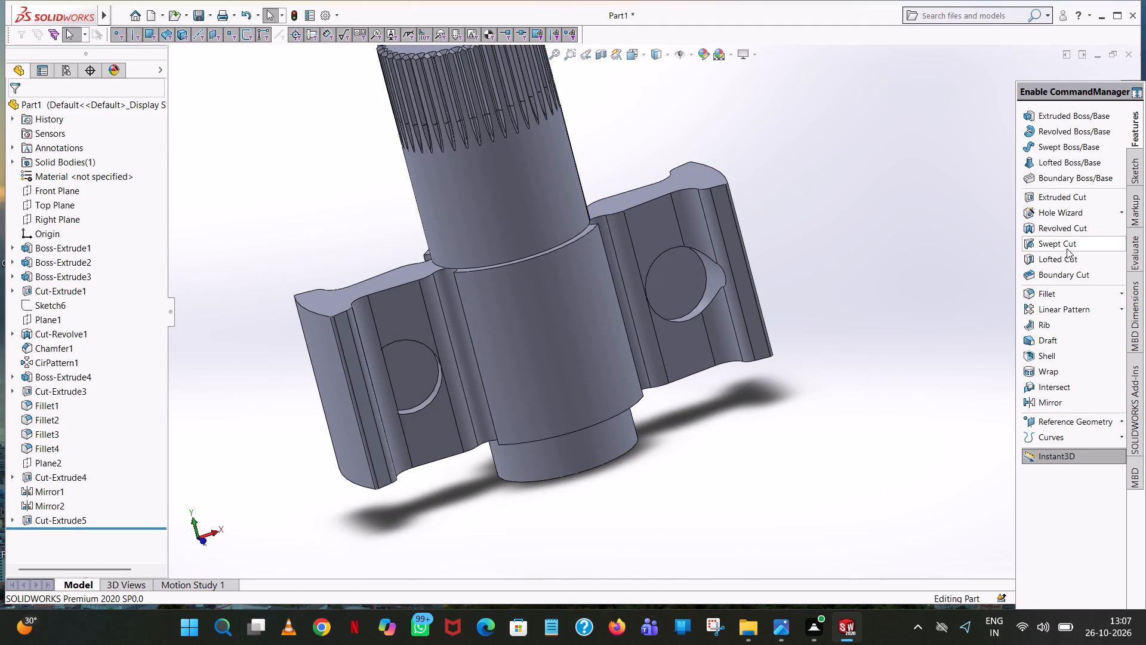
Sketch a circle of 7.25 mm radius for an extruded cut on the floor of the -X arm's front circular cut, concentric with it.
{"action": "left_click", "coordinate": [1062, 193]}
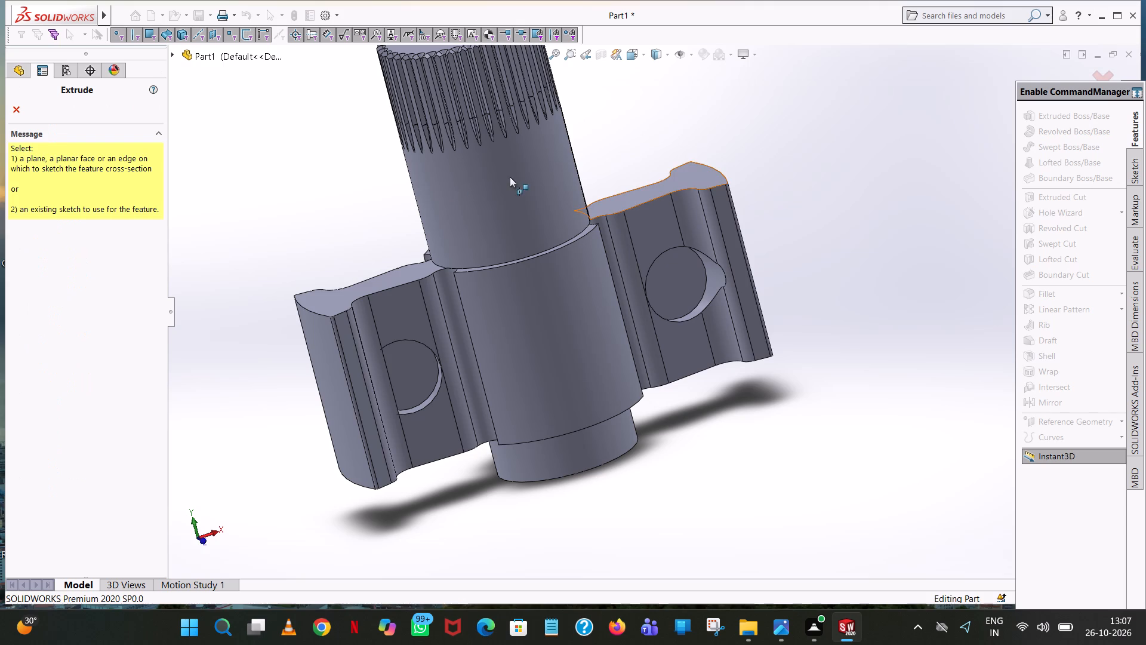
{"action": "left_click", "coordinate": [397, 376]}
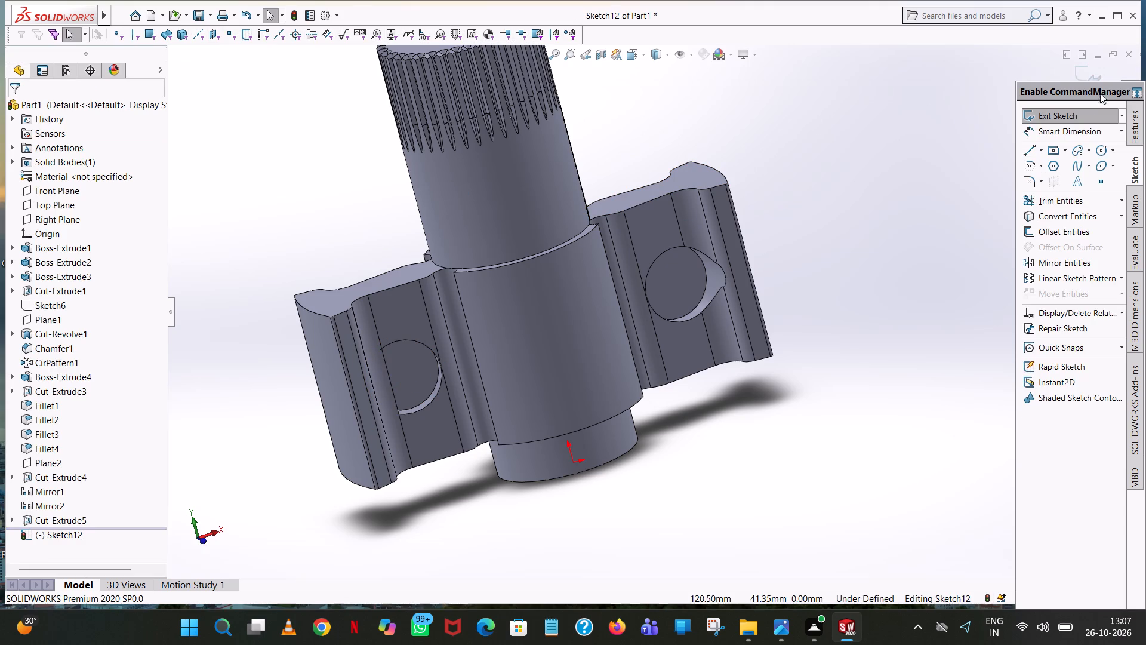
{"action": "left_click", "coordinate": [644, 59]}
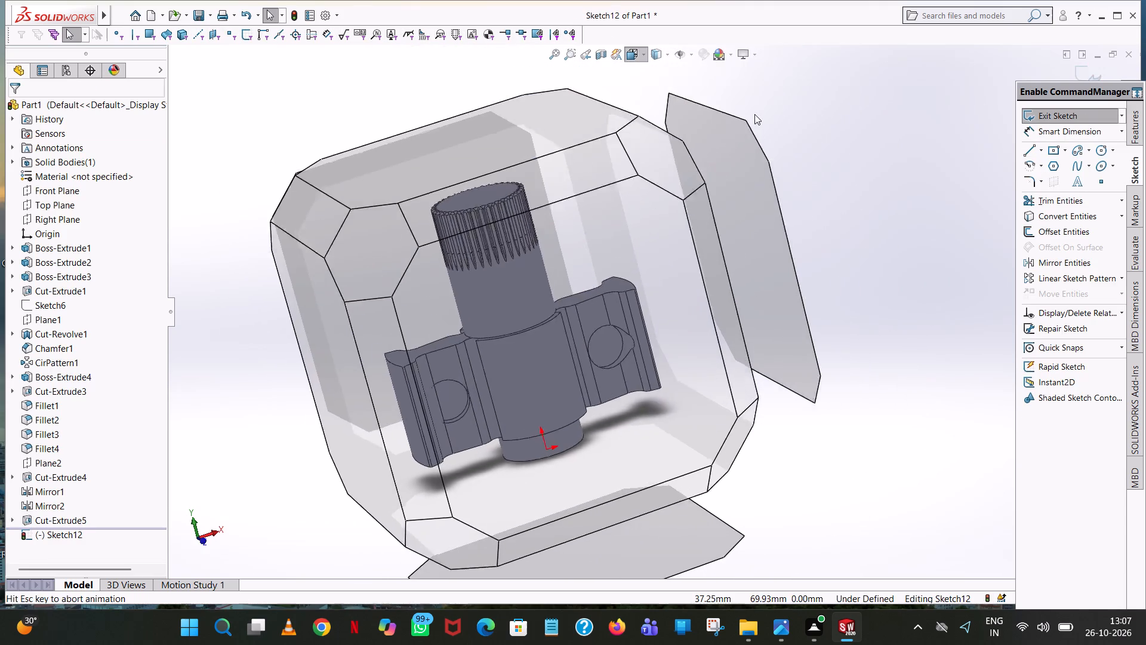
{"action": "left_click", "coordinate": [706, 116]}
{"action": "scroll", "coordinate": [574, 208], "scroll_direction": "up", "scroll_amount": 2}
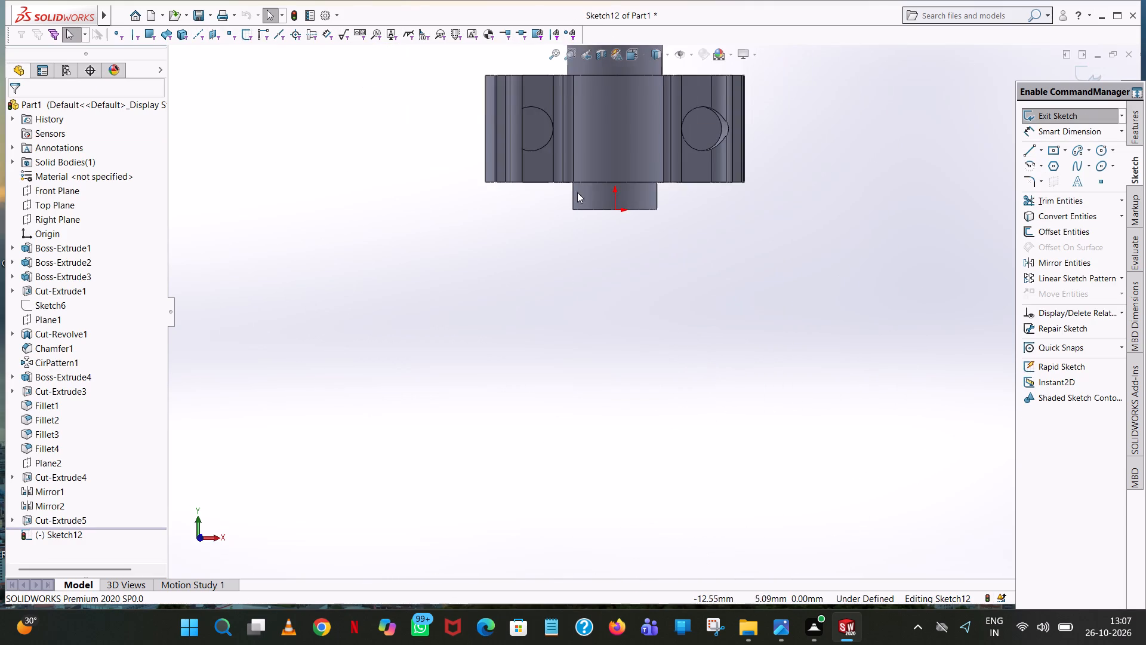
{"action": "scroll", "coordinate": [577, 192], "scroll_direction": "up", "scroll_amount": 2}
{"action": "scroll", "coordinate": [575, 159], "scroll_direction": "down", "scroll_amount": 5}
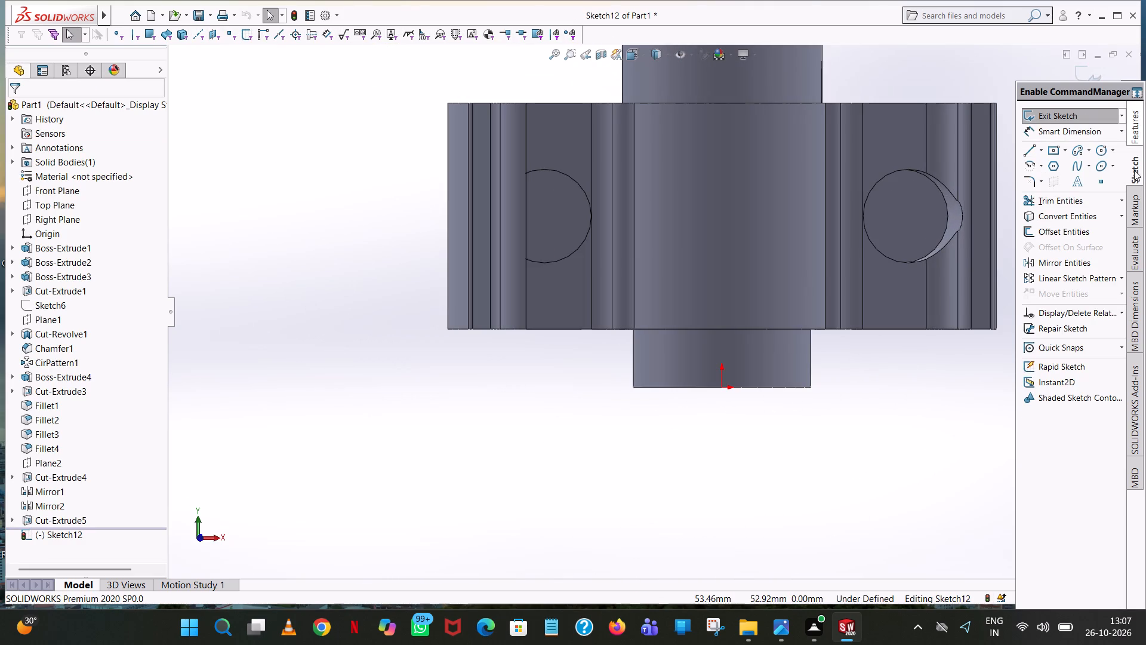
{"action": "left_click", "coordinate": [1101, 148]}
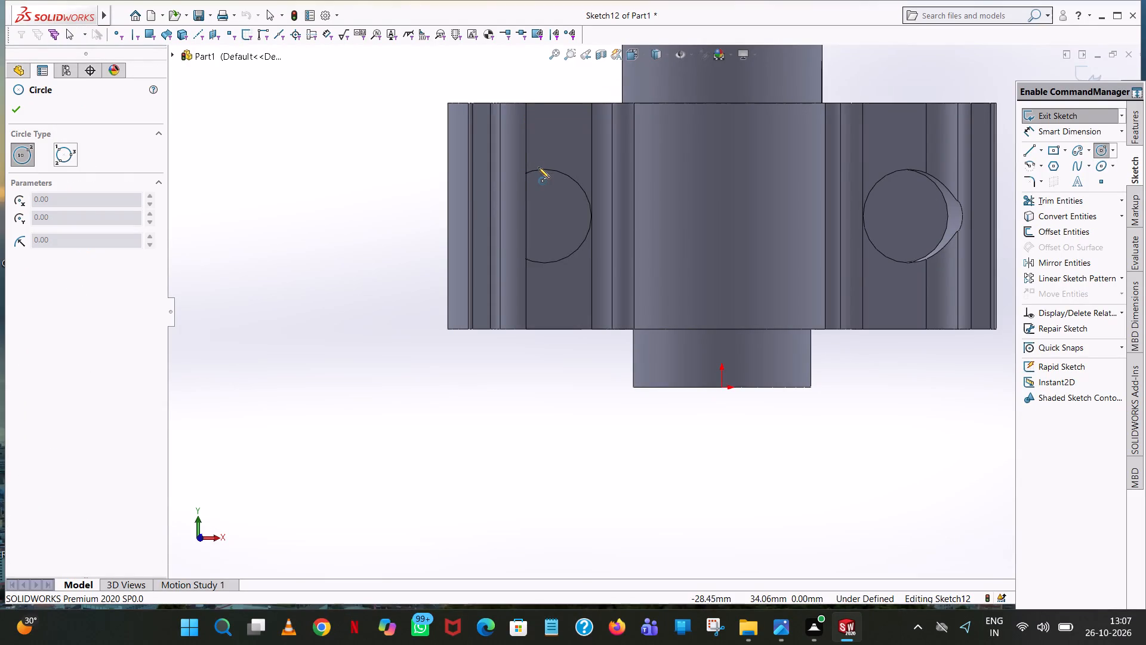
{"action": "left_click", "coordinate": [543, 217]}
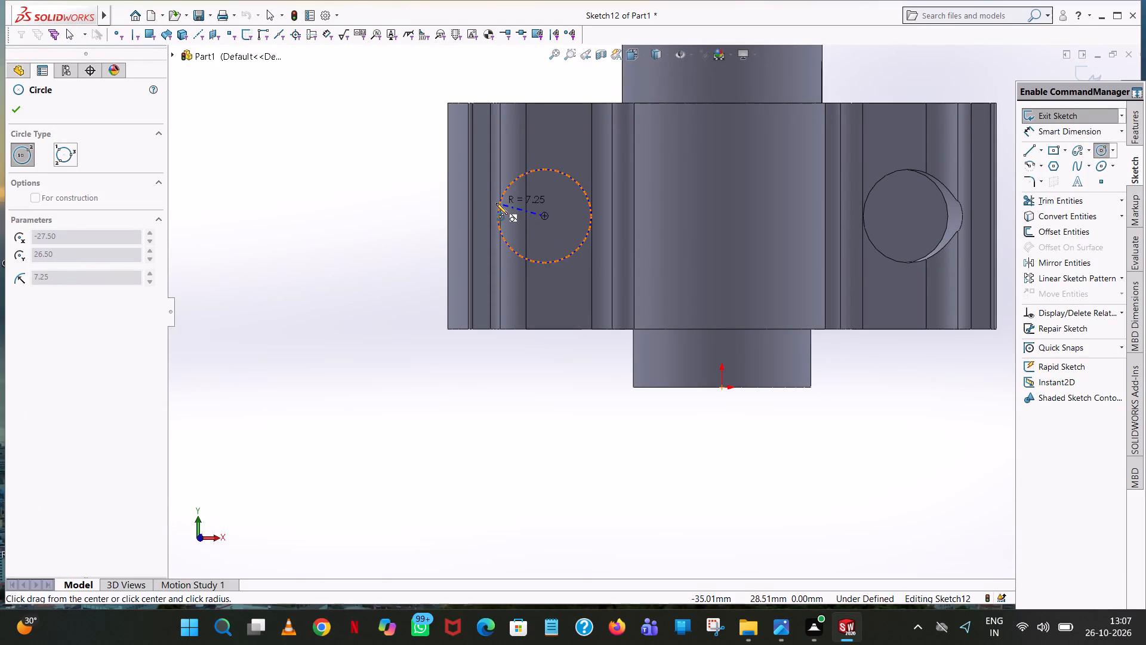
{"action": "left_click", "coordinate": [560, 176]}
{"action": "right_click", "coordinate": [560, 176]}
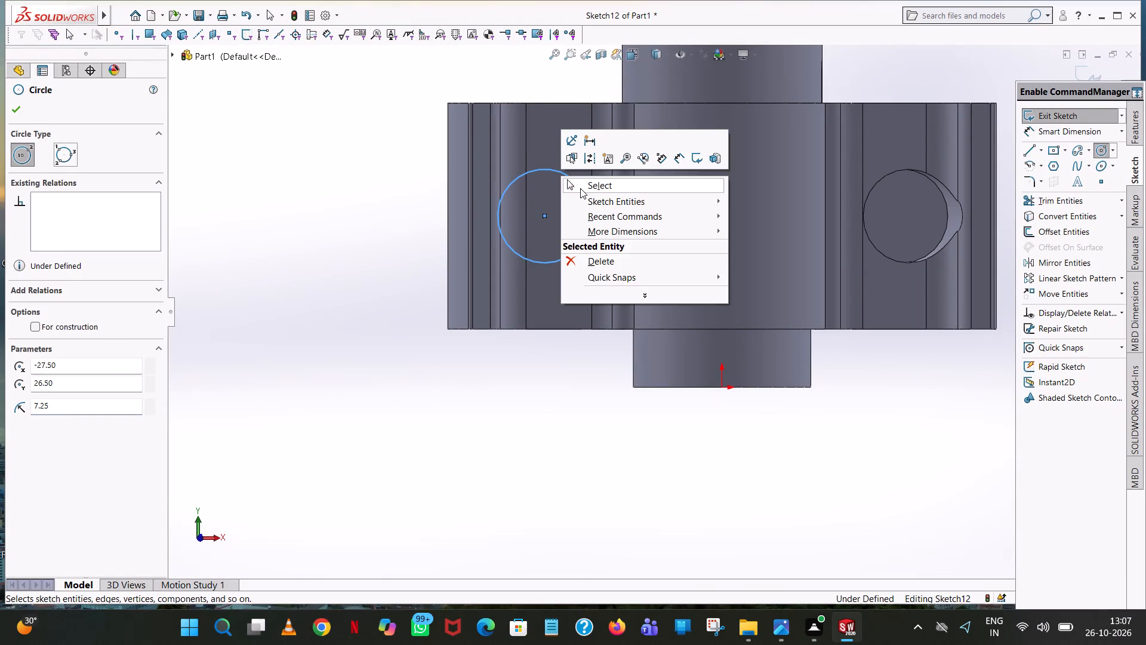
{"action": "left_click", "coordinate": [580, 188]}
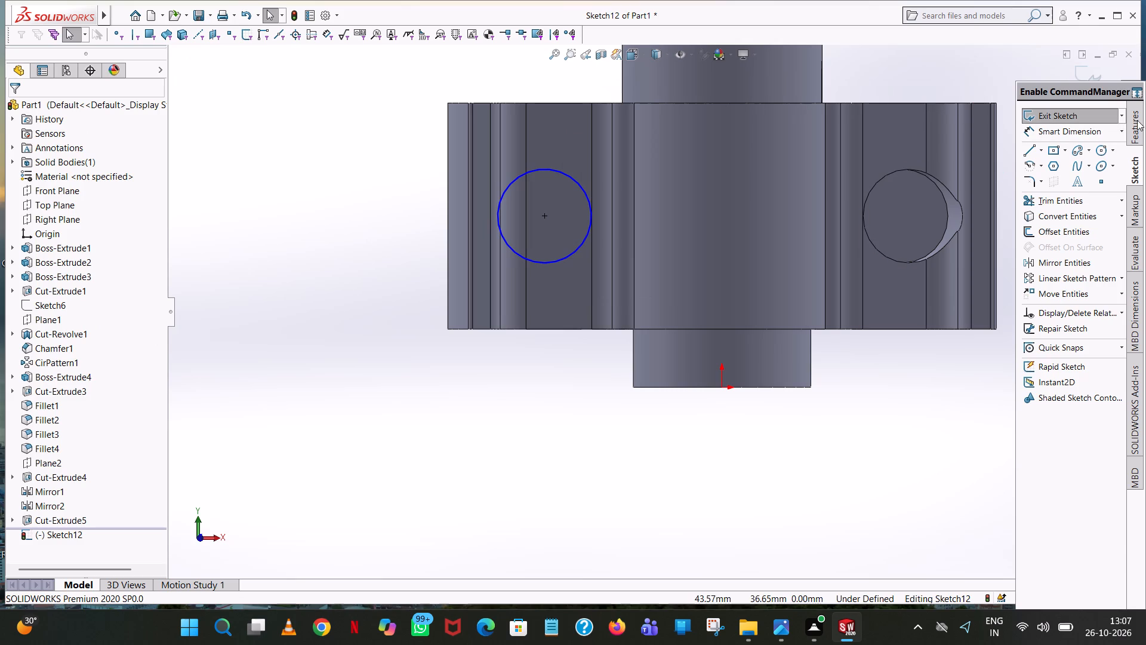
Extrude-cut the -X arm's circle 12.5 mm blind in the reversed direction, outward from the cut's floor.
{"action": "left_click", "coordinate": [1130, 125]}
{"action": "left_click", "coordinate": [1078, 201]}
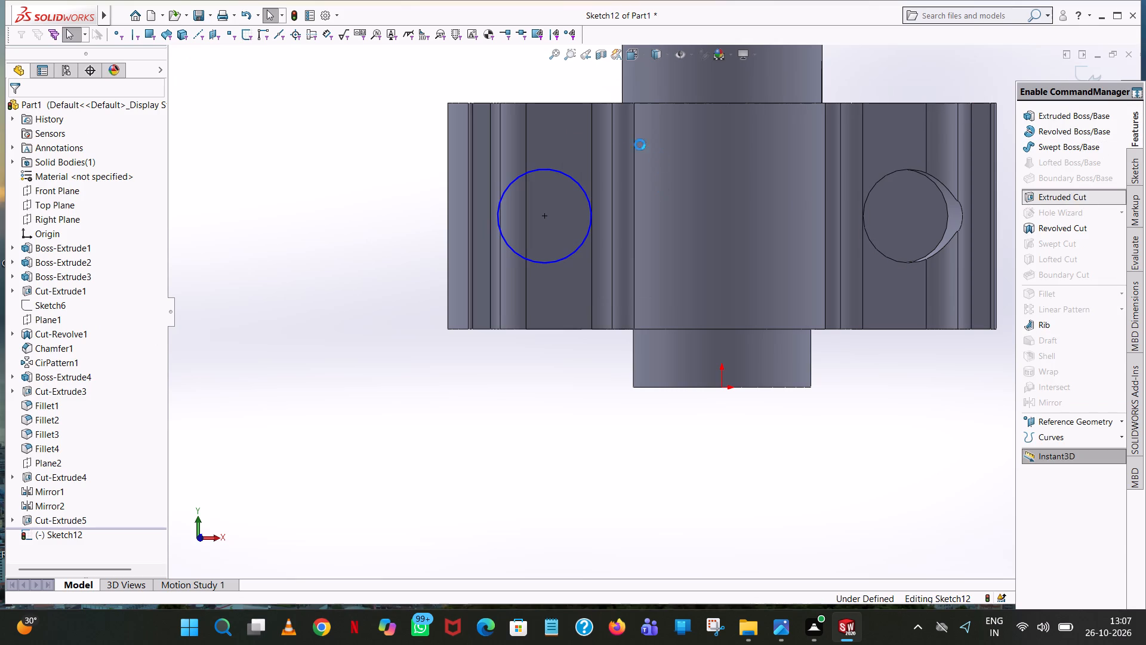
{"action": "middle_click_drag", "start_coordinate": [571, 121], "coordinate": [578, 231]}
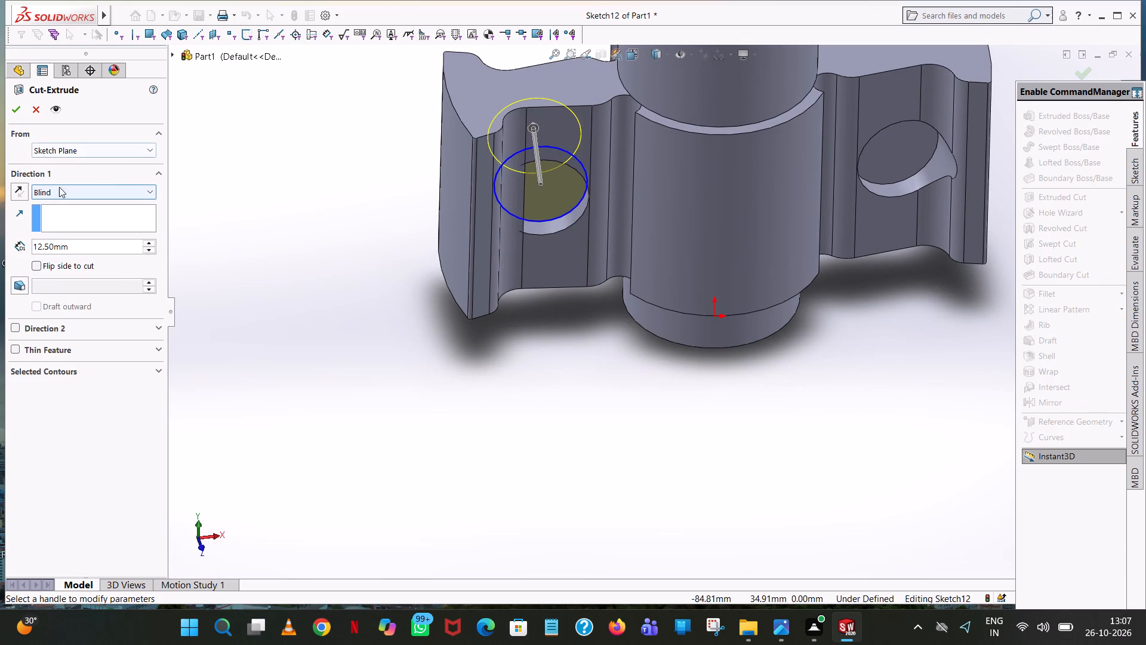
{"action": "left_click", "coordinate": [17, 188]}
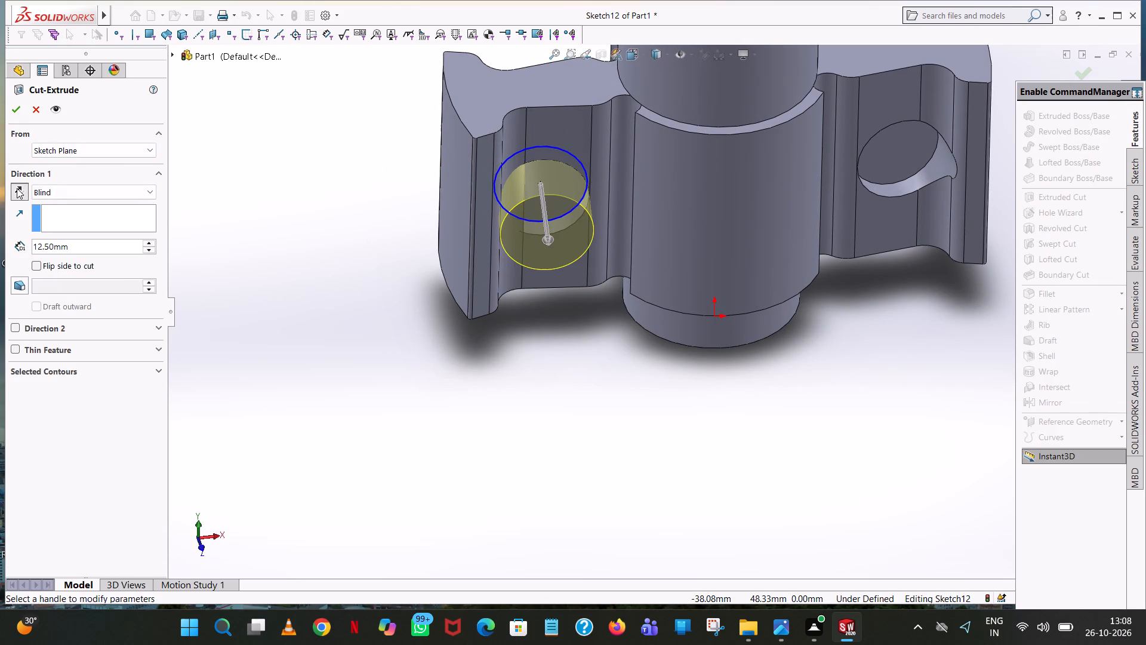
{"action": "left_click", "coordinate": [11, 118]}
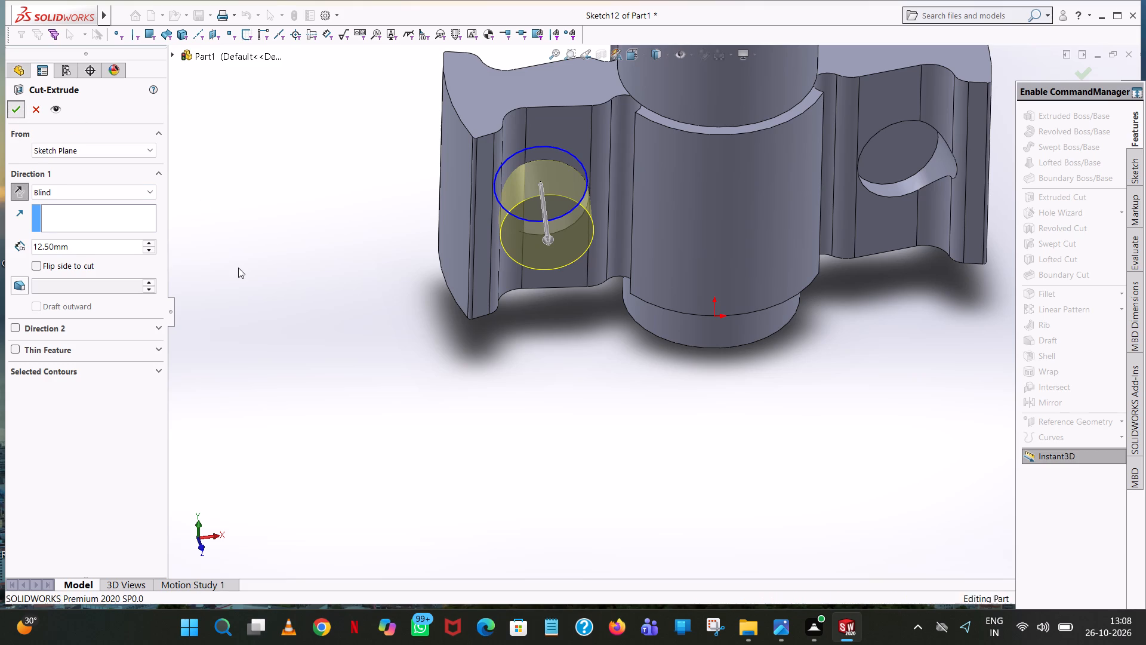
{"action": "left_click", "coordinate": [242, 269]}
Sketch a circle of 7.25 mm radius for an extruded cut on the floor of the -X arm's rear circular cut, concentric with it.
{"action": "scroll", "coordinate": [321, 193], "scroll_direction": "up", "scroll_amount": 2}
{"action": "middle_click_drag", "start_coordinate": [321, 193], "coordinate": [602, 239]}
{"action": "scroll", "coordinate": [346, 159], "scroll_direction": "up", "scroll_amount": 1}
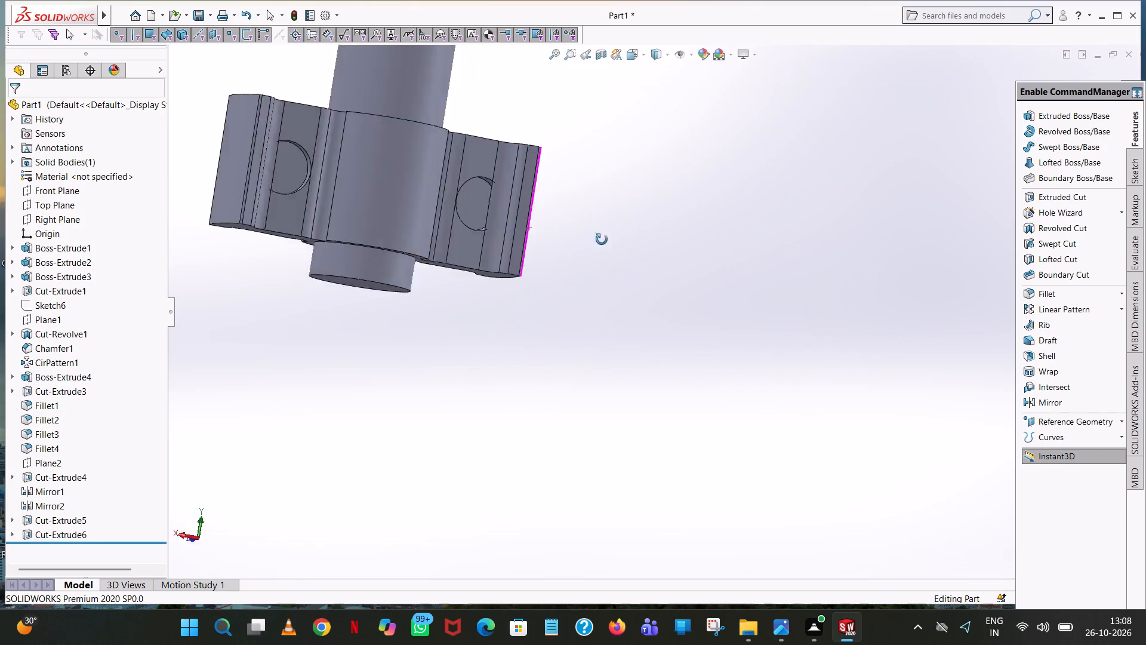
{"action": "middle_click_drag", "start_coordinate": [602, 239], "coordinate": [534, 243]}
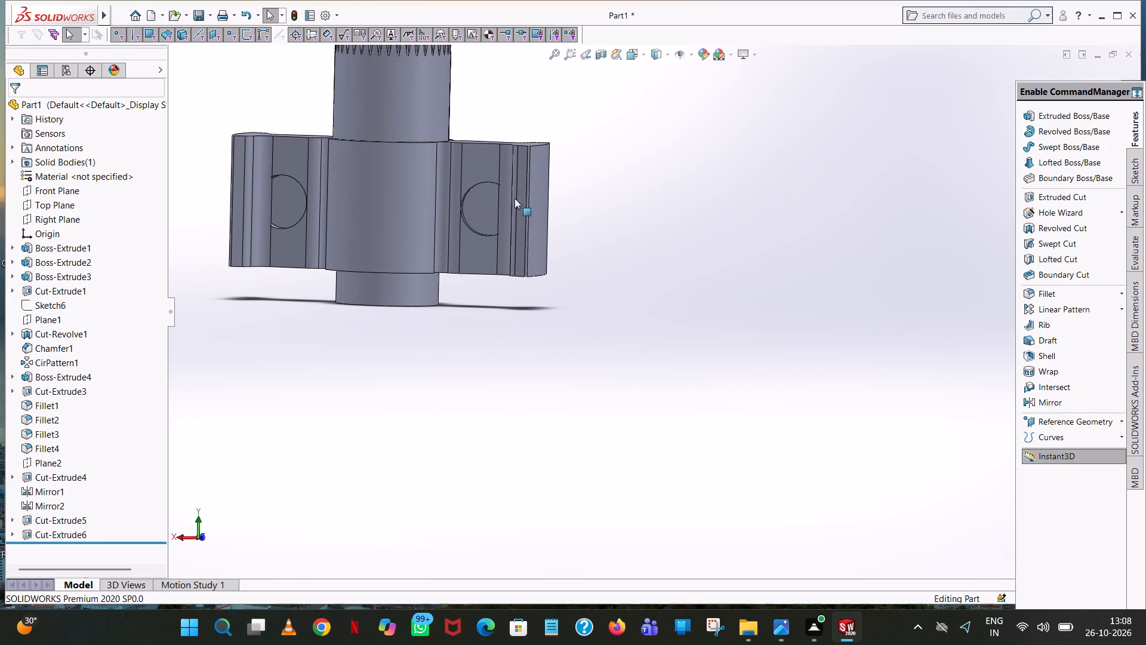
{"action": "scroll", "coordinate": [549, 188], "scroll_direction": "up", "scroll_amount": 1}
{"action": "scroll", "coordinate": [372, 177], "scroll_direction": "up", "scroll_amount": 1}
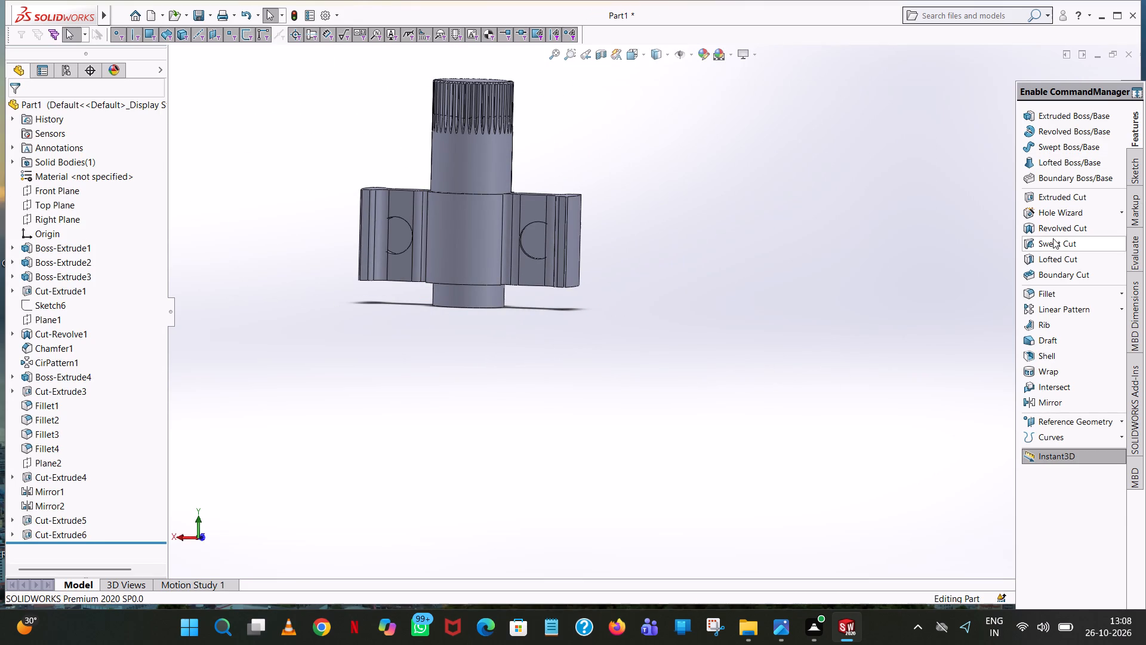
{"action": "left_click", "coordinate": [1091, 192]}
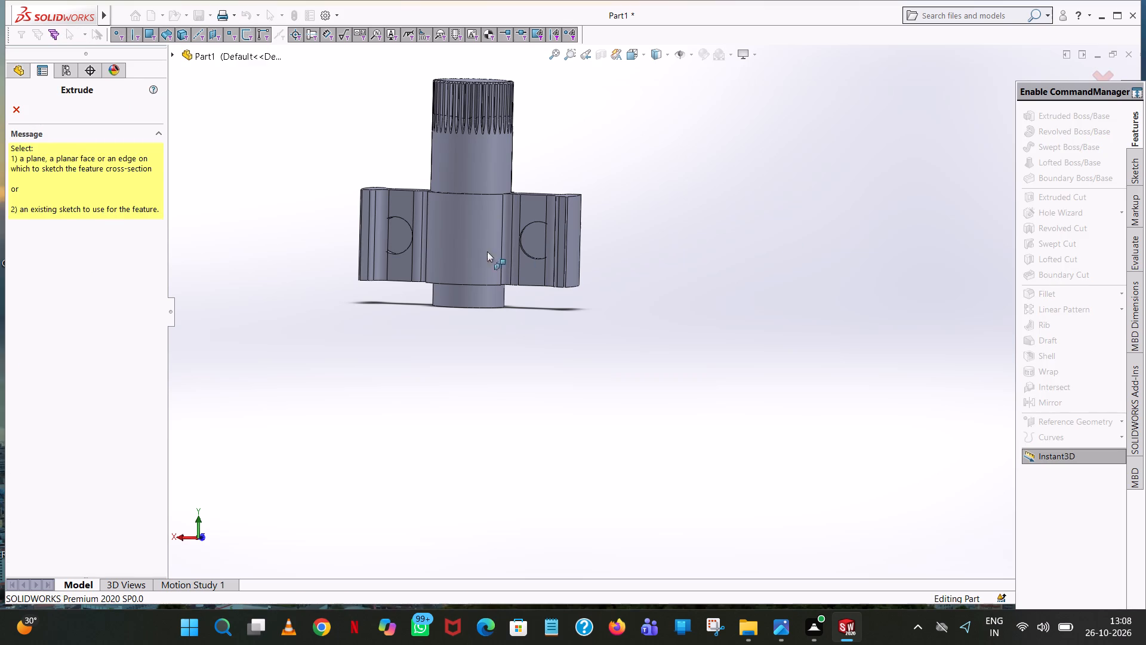
{"action": "left_click", "coordinate": [526, 237]}
{"action": "scroll", "coordinate": [529, 234], "scroll_direction": "down", "scroll_amount": 4}
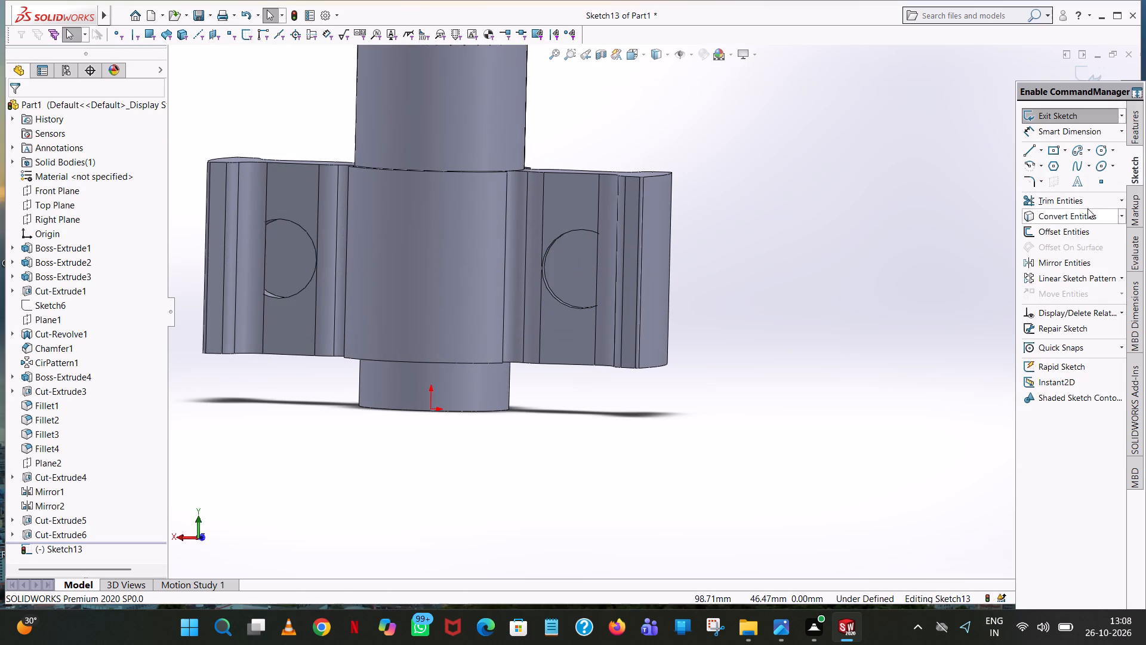
{"action": "left_click", "coordinate": [1099, 150]}
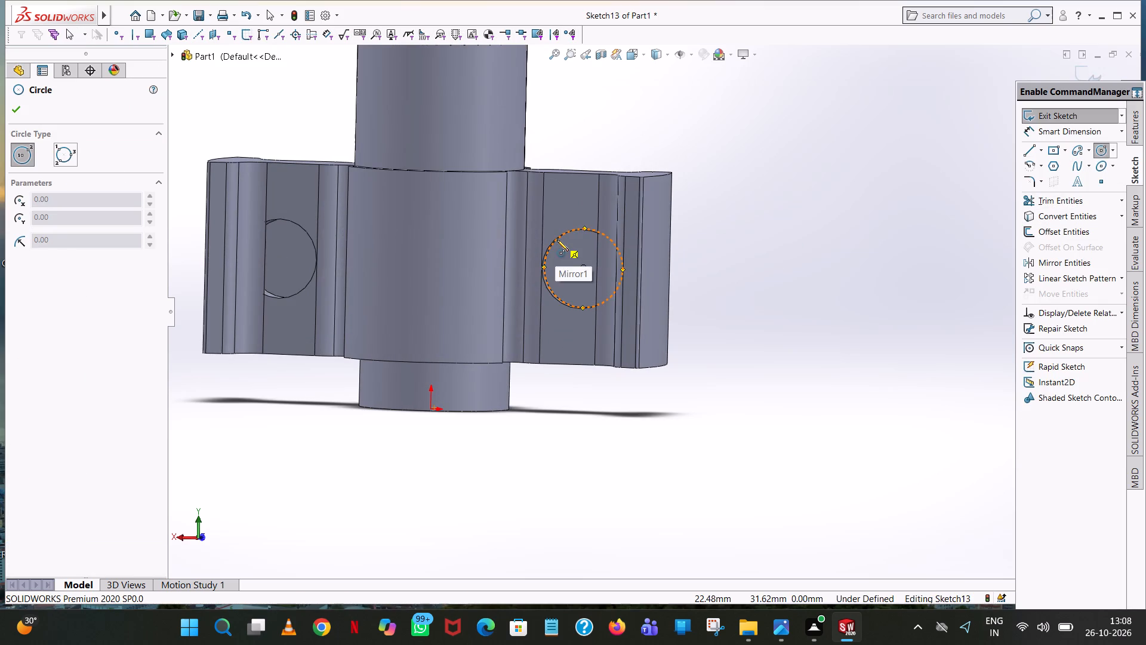
{"action": "left_click", "coordinate": [583, 269]}
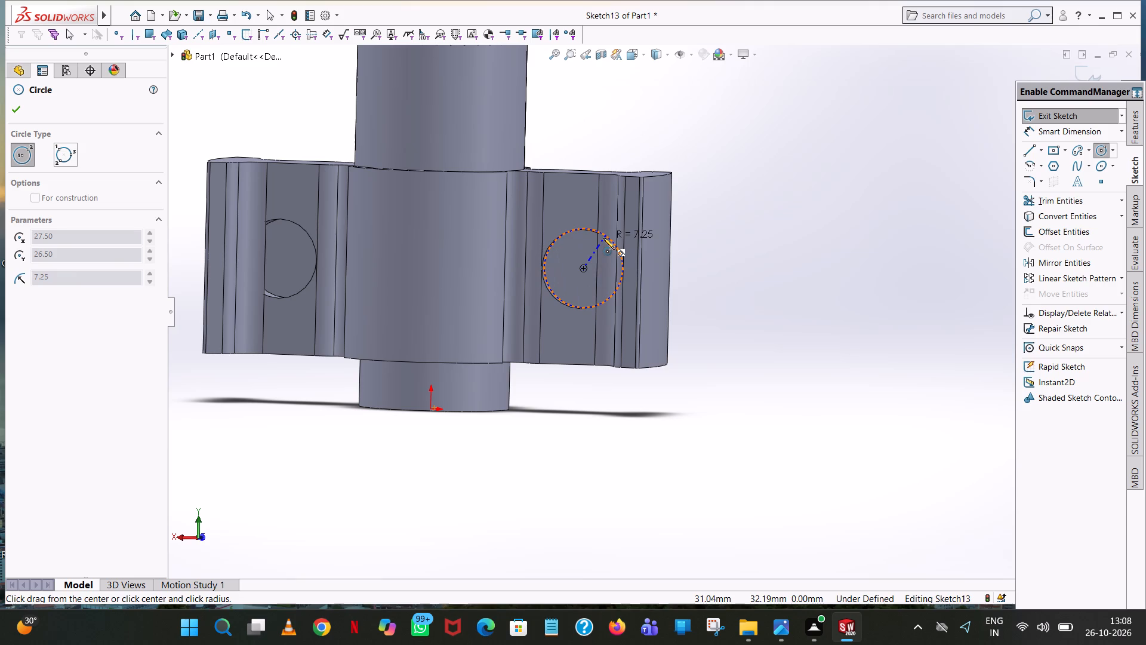
{"action": "left_click", "coordinate": [603, 238]}
{"action": "right_click", "coordinate": [603, 238]}
{"action": "left_click", "coordinate": [661, 250]}
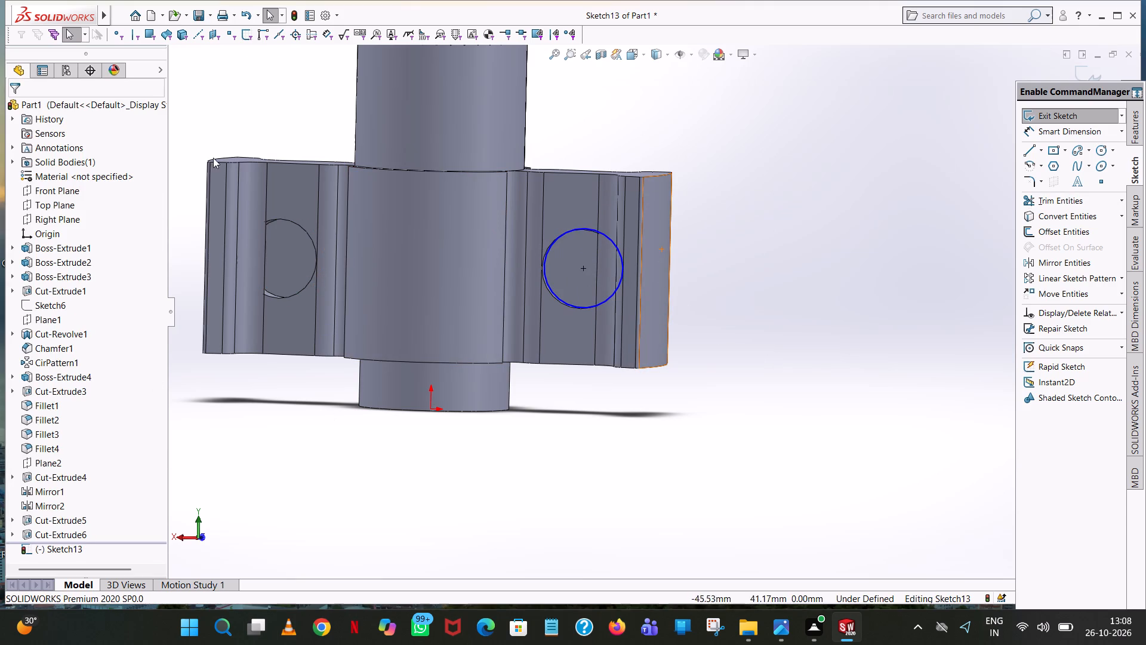
{"action": "left_click", "coordinate": [1098, 152]}
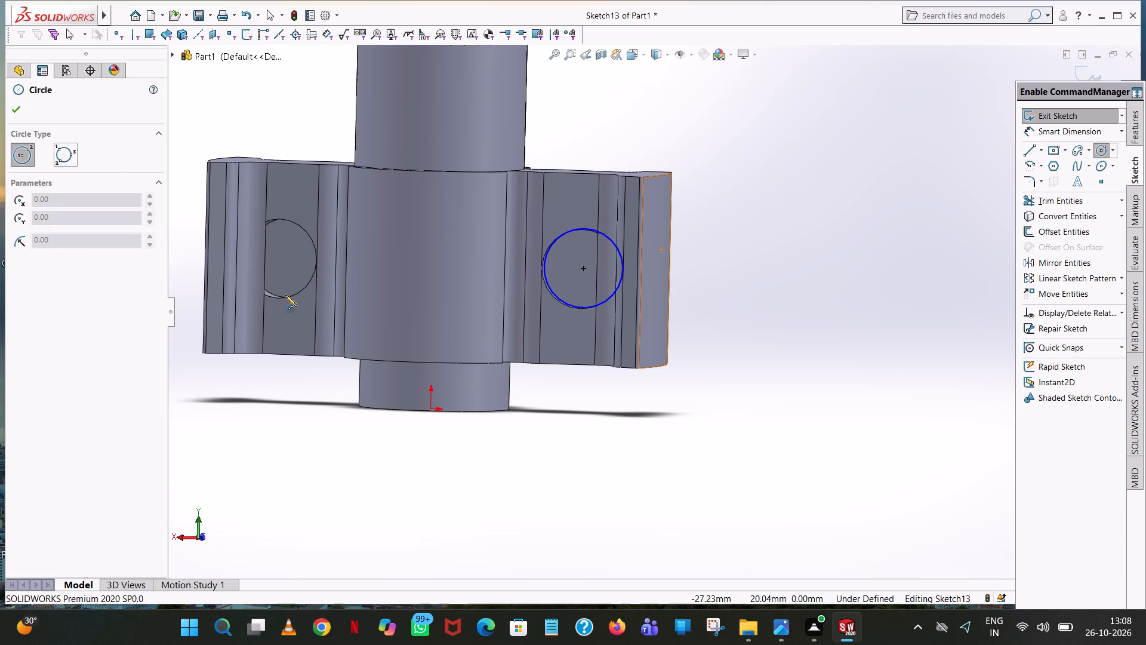
{"action": "left_click", "coordinate": [7, 108]}
{"action": "left_click", "coordinate": [569, 140]}
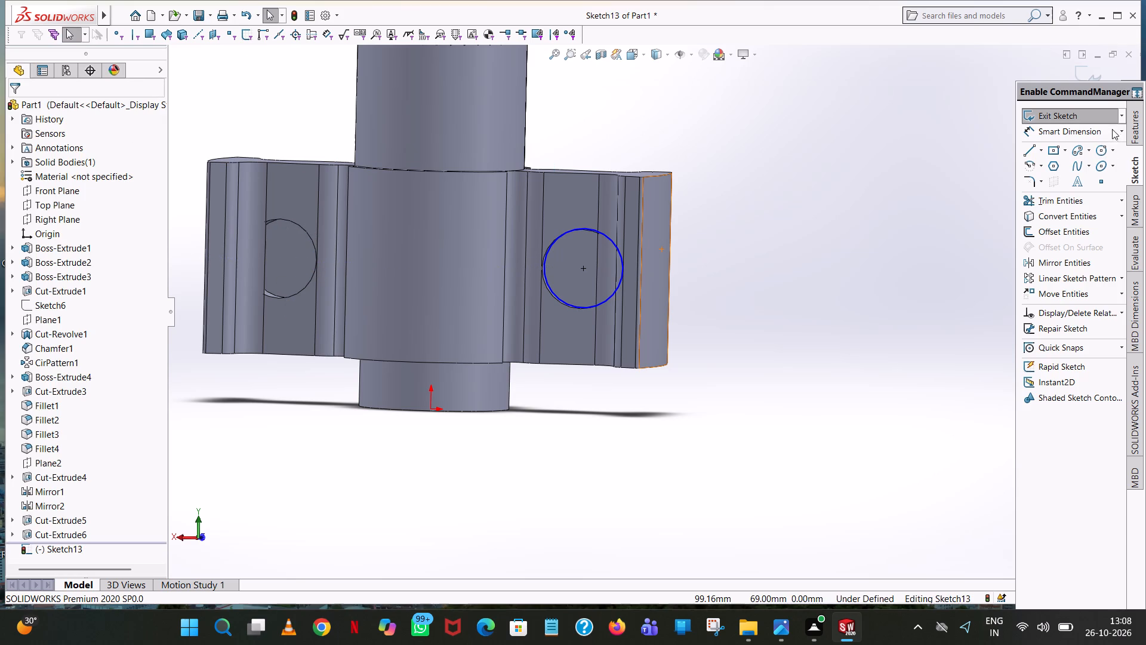
Extrude-cut the -X arm's rear circle 12.5 mm blind in the reversed direction, outward from the cut's floor.
{"action": "left_click", "coordinate": [1136, 124]}
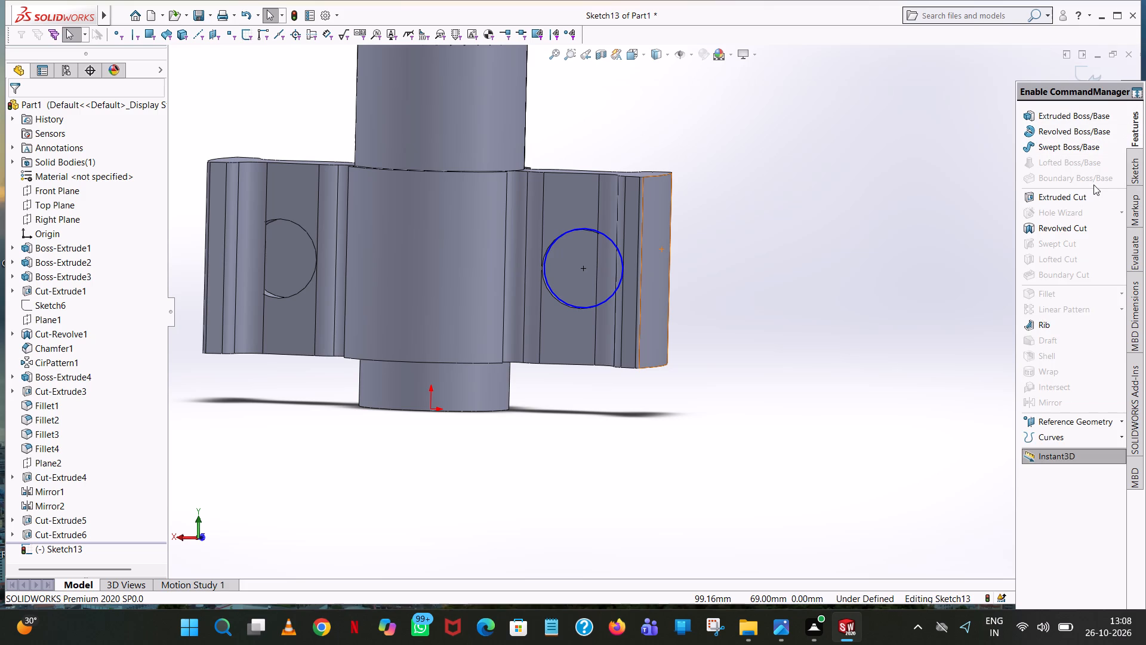
{"action": "left_click", "coordinate": [1095, 199]}
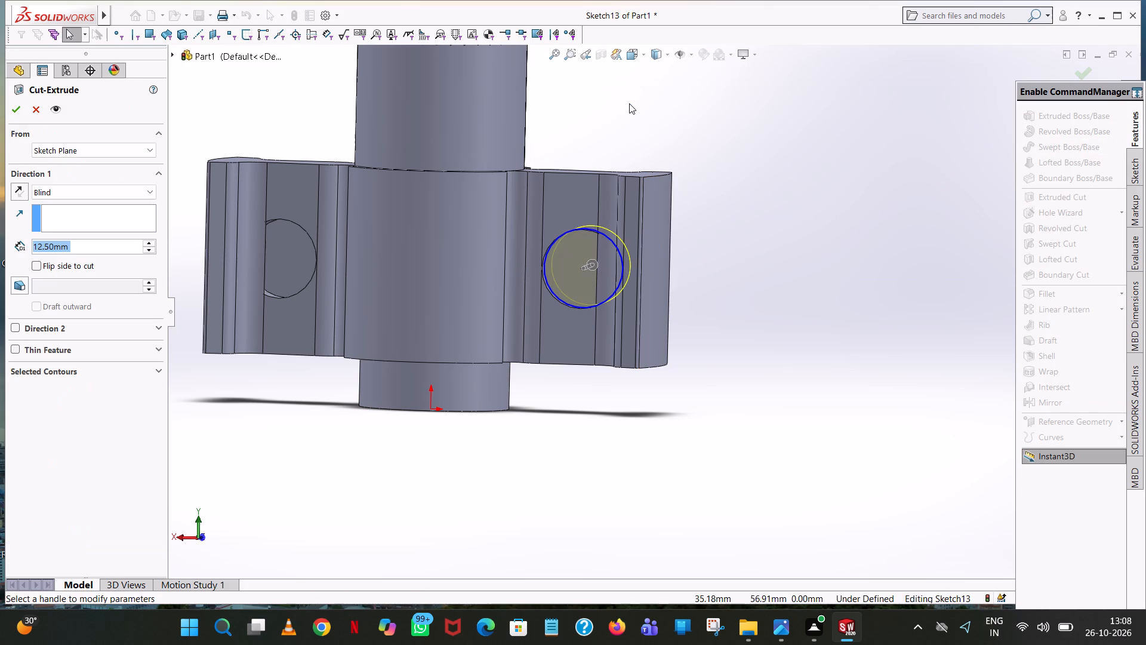
{"action": "middle_click_drag", "start_coordinate": [629, 103], "coordinate": [615, 191]}
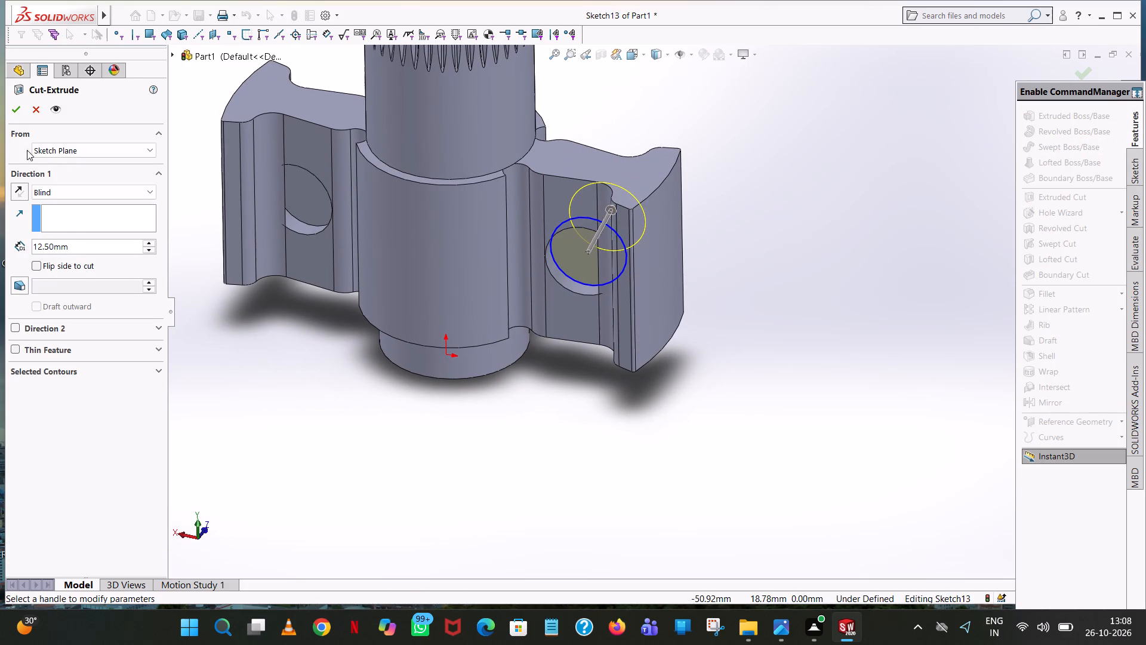
{"action": "left_click", "coordinate": [16, 191]}
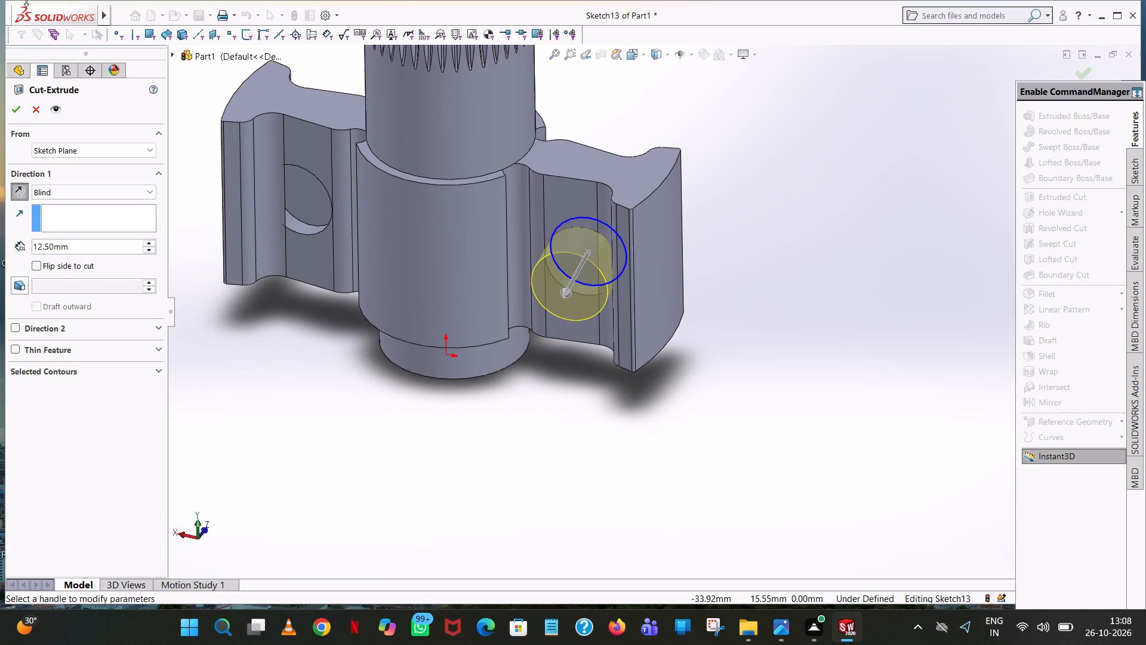
{"action": "left_click", "coordinate": [14, 102]}
{"action": "left_click", "coordinate": [731, 173]}
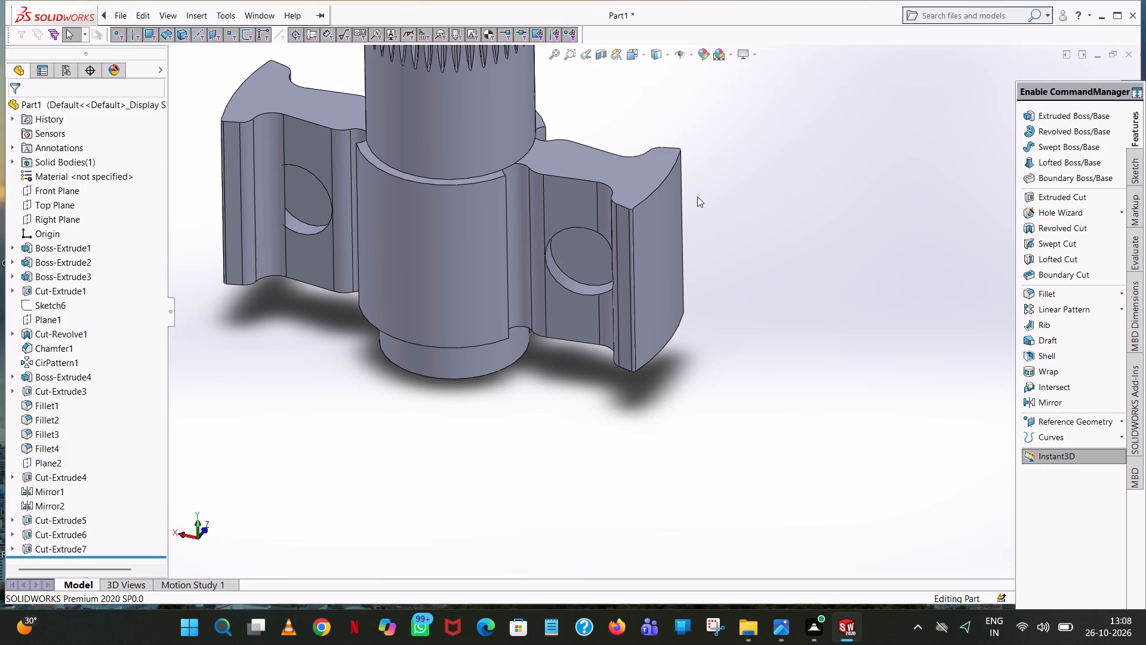
Sketch a circle of 7.25 mm radius for an extruded cut on the floor of the +X arm's rear circular cut, concentric with it.
{"action": "middle_click_drag", "start_coordinate": [697, 196], "coordinate": [778, 150]}
{"action": "scroll", "coordinate": [697, 196], "scroll_direction": "up", "scroll_amount": 1}
{"action": "scroll", "coordinate": [778, 150], "scroll_direction": "up", "scroll_amount": 1}
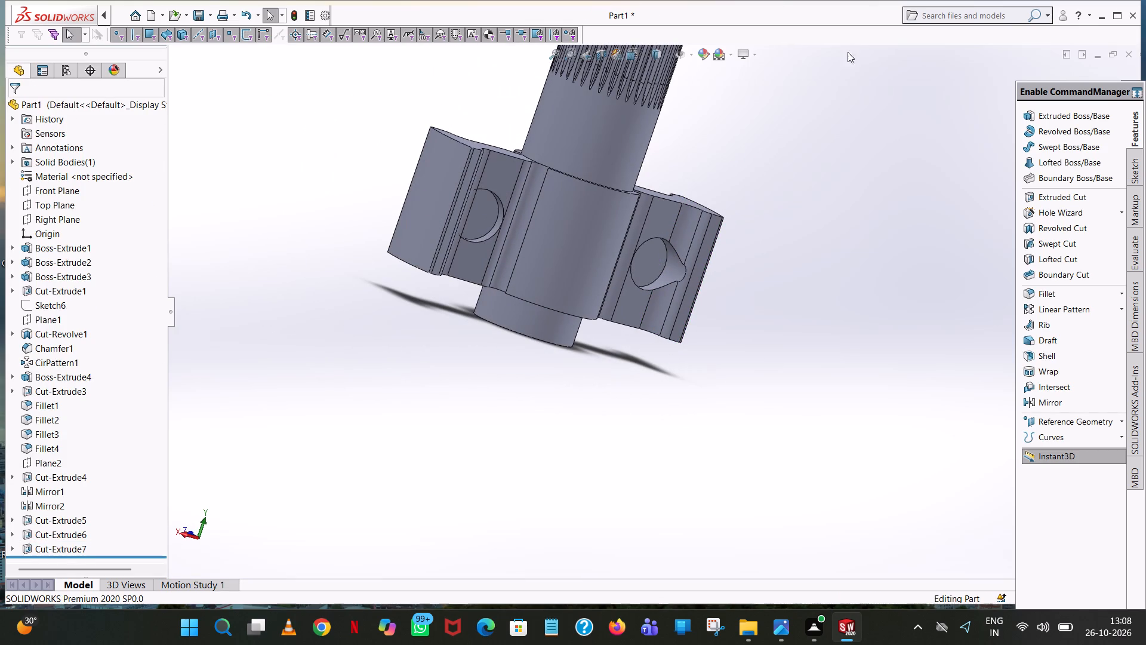
{"action": "left_click", "coordinate": [1099, 201]}
{"action": "left_click", "coordinate": [482, 219]}
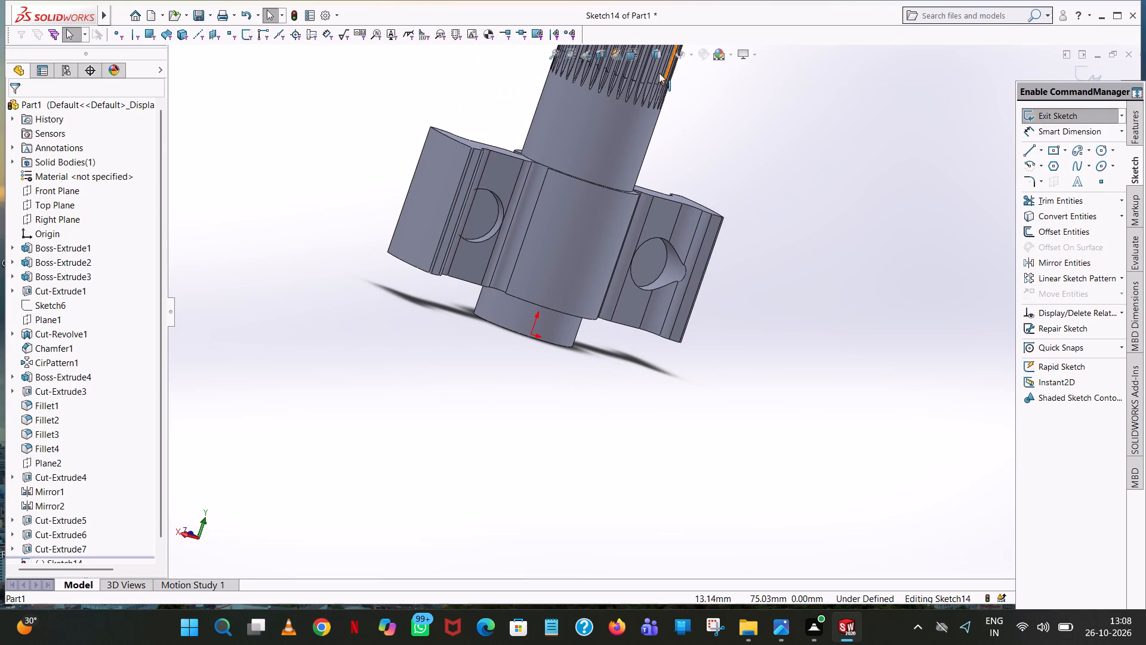
{"action": "left_click", "coordinate": [645, 48]}
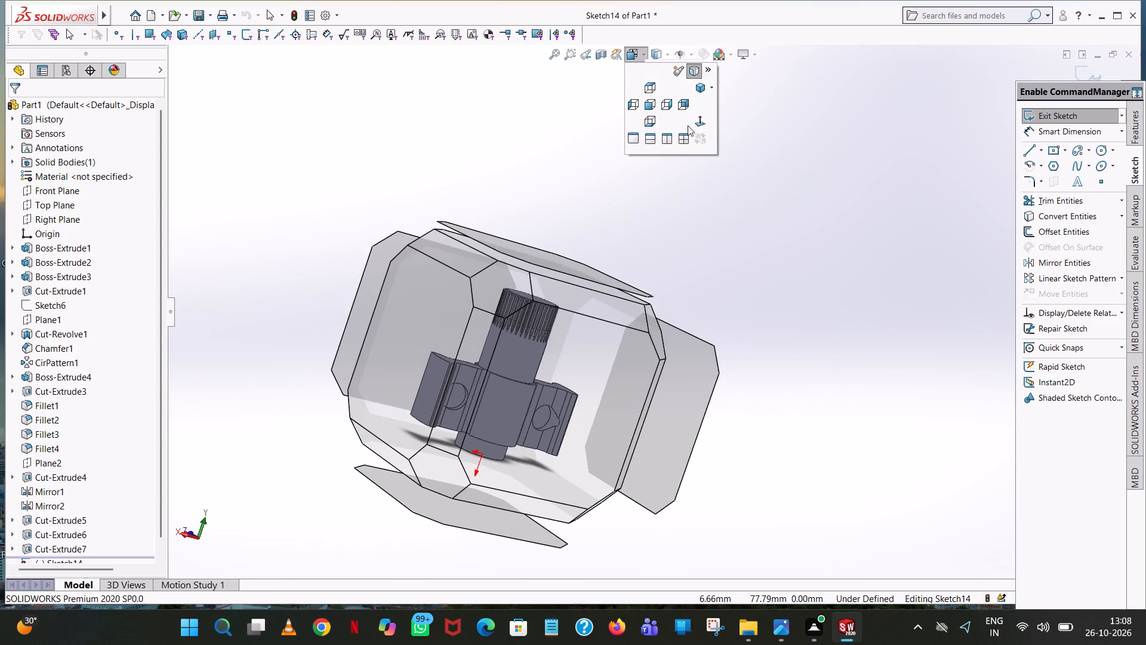
{"action": "left_click", "coordinate": [705, 119]}
{"action": "left_click", "coordinate": [1099, 150]}
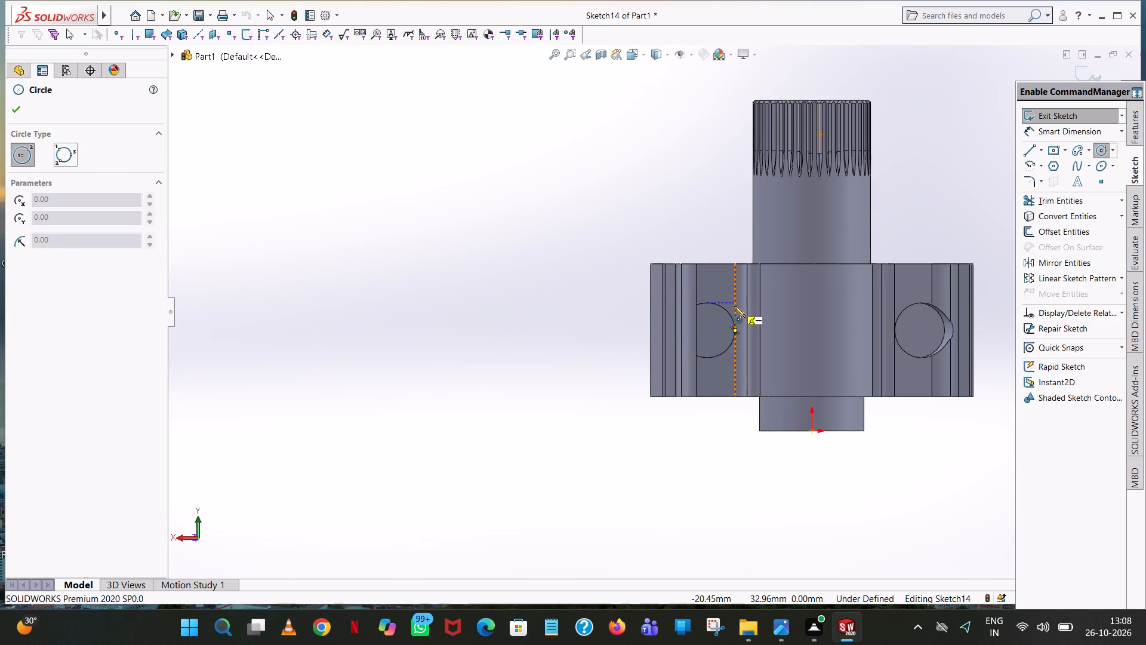
{"action": "scroll", "coordinate": [734, 306], "scroll_direction": "down", "scroll_amount": 6}
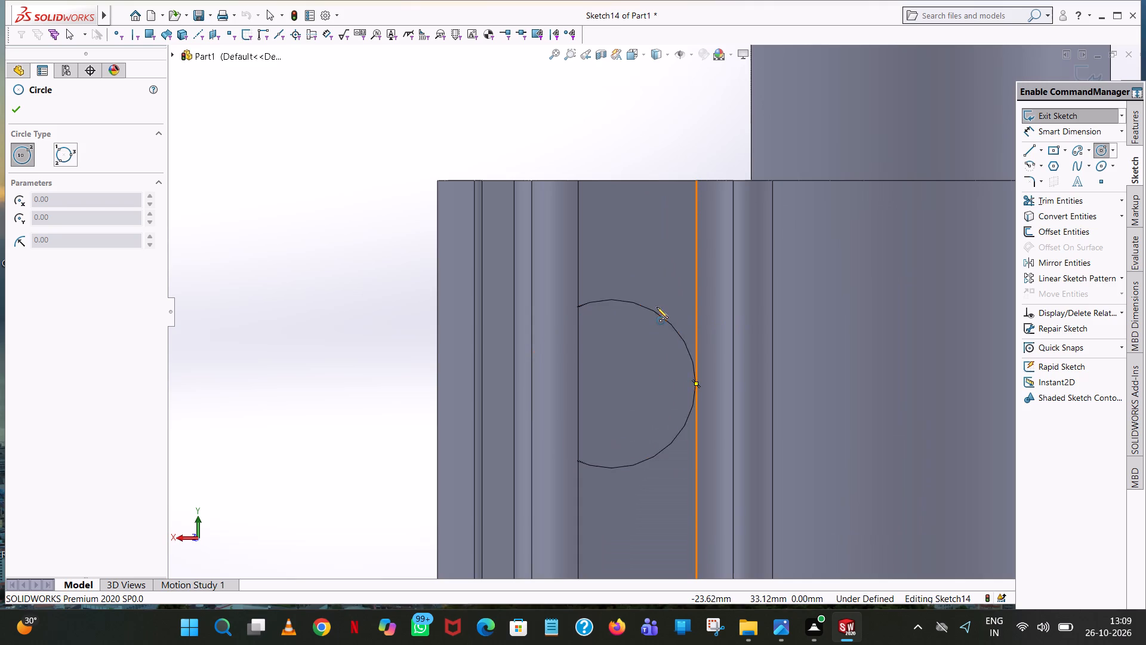
{"action": "left_click", "coordinate": [612, 385]}
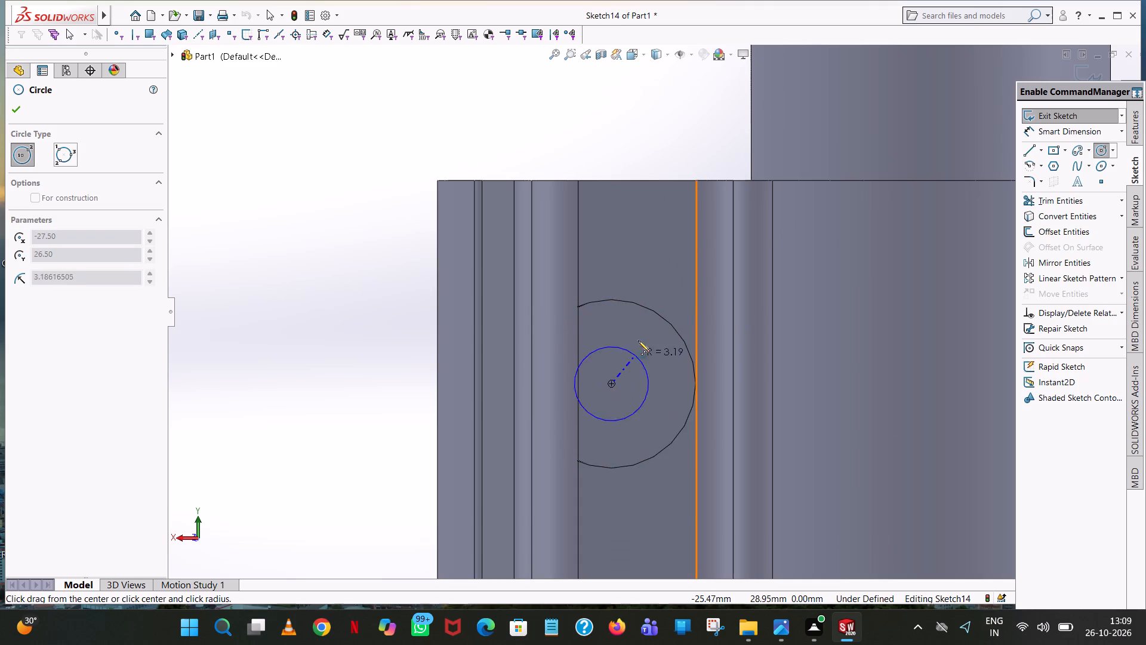
{"action": "left_click", "coordinate": [643, 307]}
{"action": "right_click", "coordinate": [643, 307]}
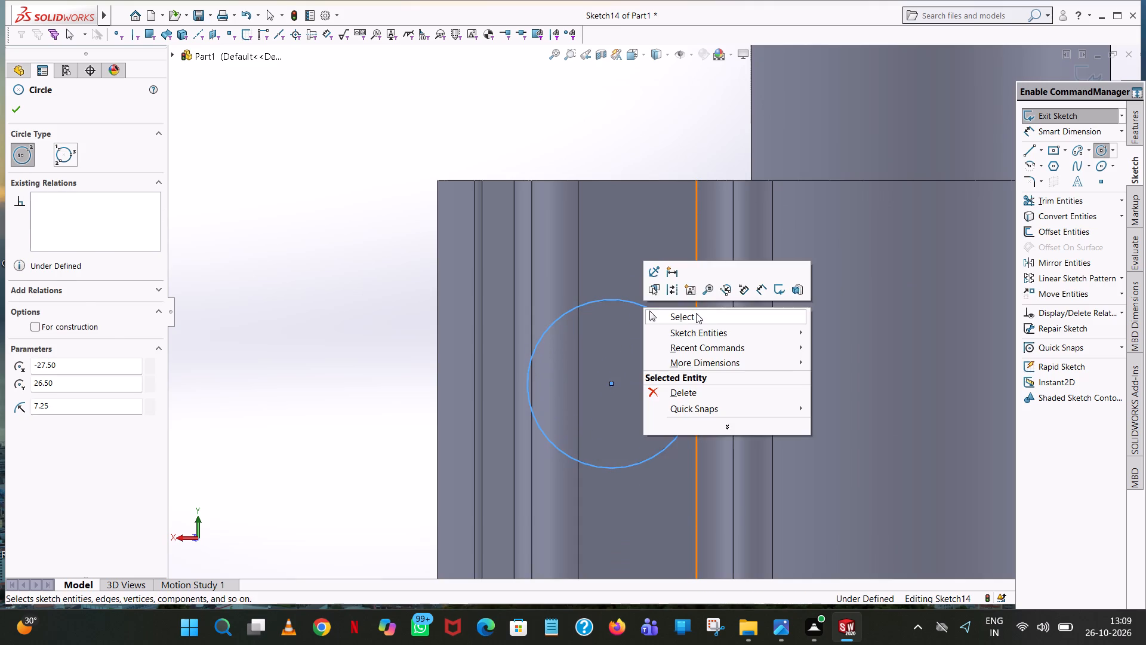
{"action": "left_click", "coordinate": [696, 313]}
{"action": "left_click", "coordinate": [561, 119]}
Extrude-cut the +X arm's rear circle 12.5 mm blind in the reversed direction, outward from the cut's floor.
{"action": "left_click", "coordinate": [1140, 135]}
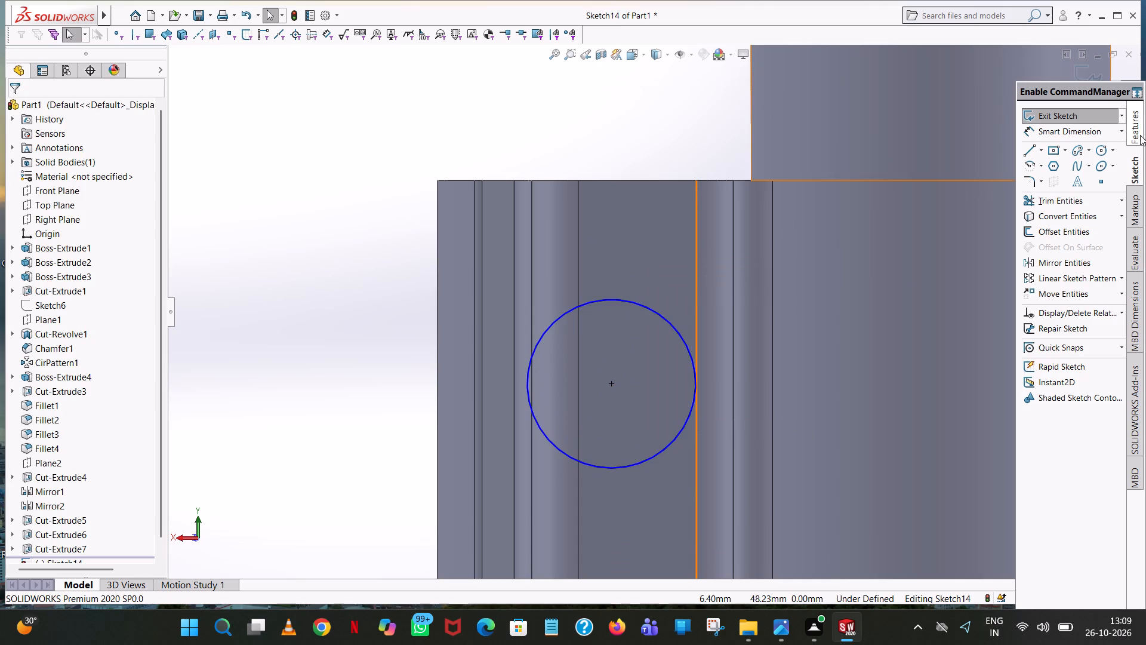
{"action": "left_click", "coordinate": [1053, 192]}
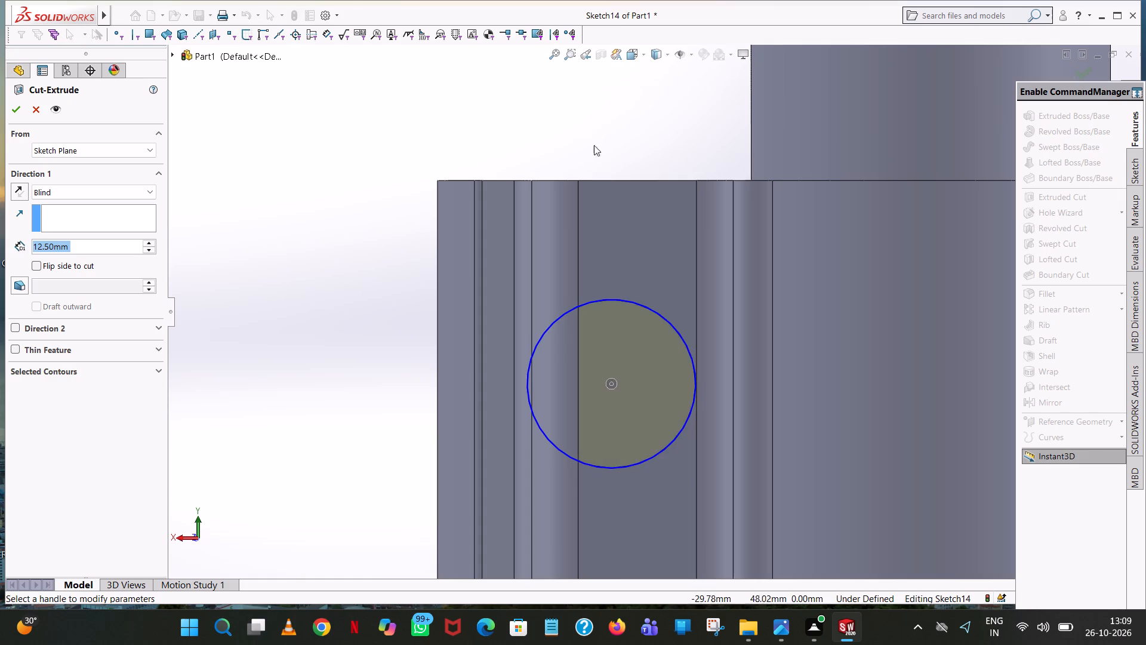
{"action": "scroll", "coordinate": [617, 145], "scroll_direction": "up", "scroll_amount": 4}
{"action": "middle_click_drag", "start_coordinate": [617, 143], "coordinate": [618, 352]}
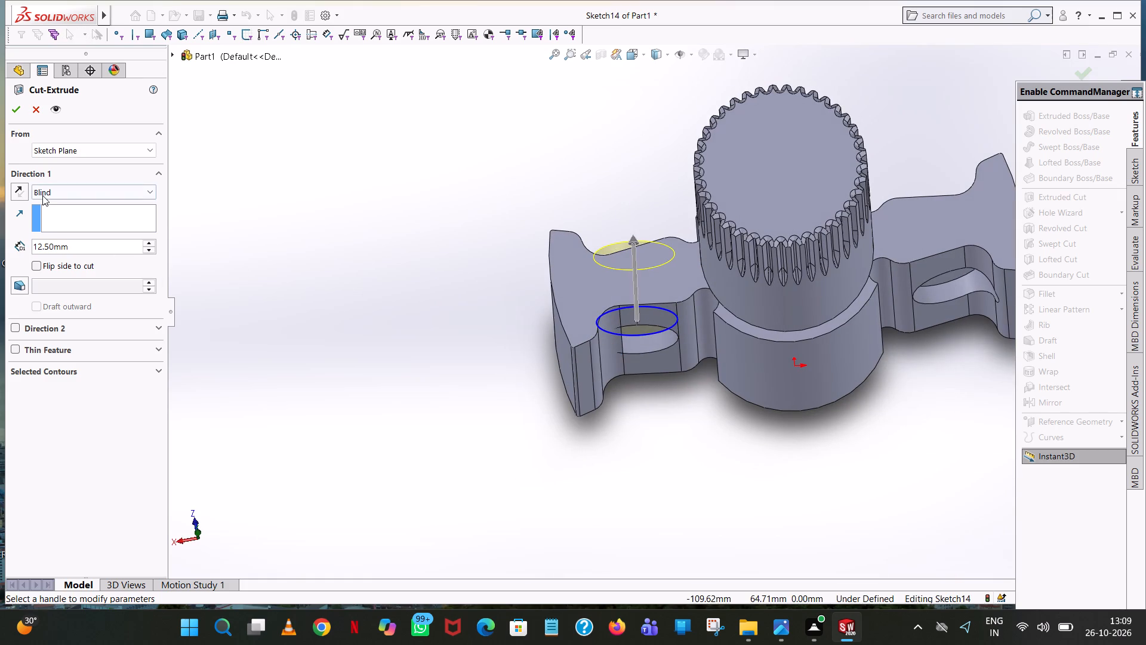
{"action": "left_click", "coordinate": [27, 195]}
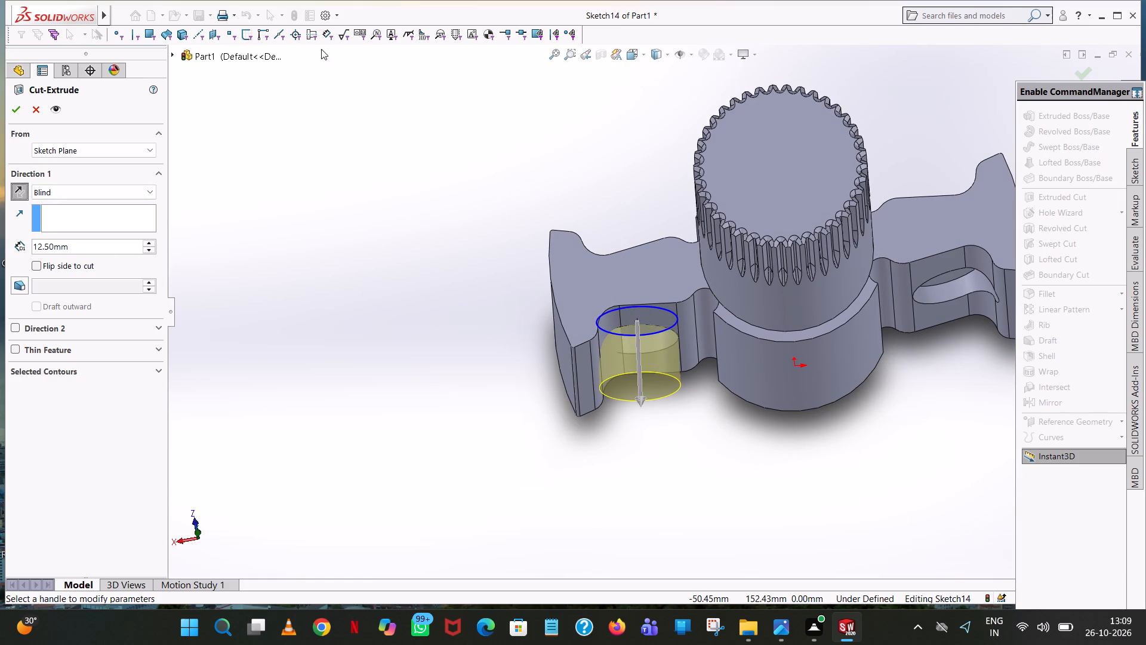
{"action": "left_click", "coordinate": [23, 116]}
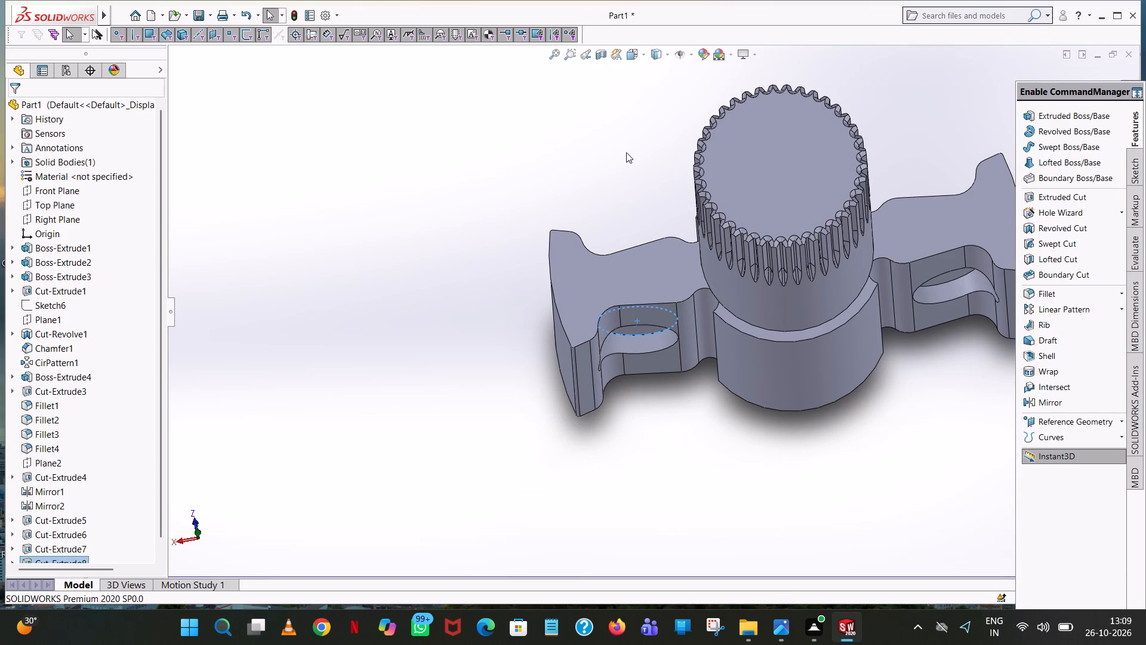
Examine the whole part from several sides, checking the outward circular cuts on both arms.
{"action": "scroll", "coordinate": [640, 142], "scroll_direction": "up", "scroll_amount": 1}
{"action": "middle_click_drag", "start_coordinate": [645, 139], "coordinate": [643, 211]}
{"action": "scroll", "coordinate": [645, 139], "scroll_direction": "up", "scroll_amount": 1}
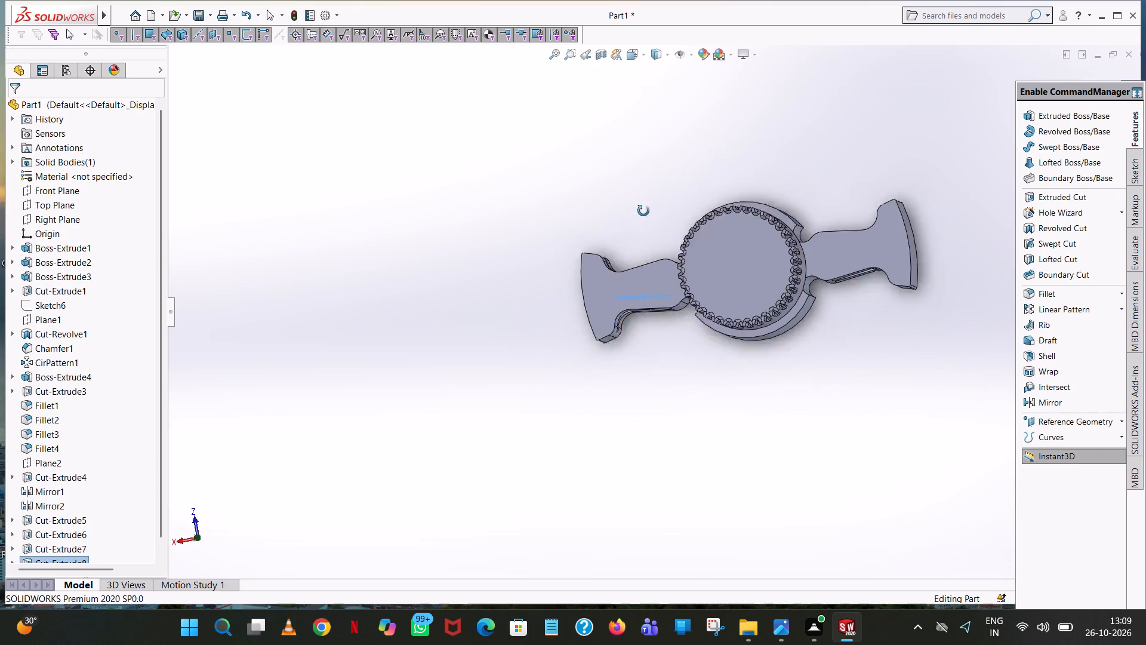
{"action": "middle_click_drag", "start_coordinate": [643, 211], "coordinate": [649, 271]}
{"action": "scroll", "coordinate": [649, 271], "scroll_direction": "up", "scroll_amount": 1}
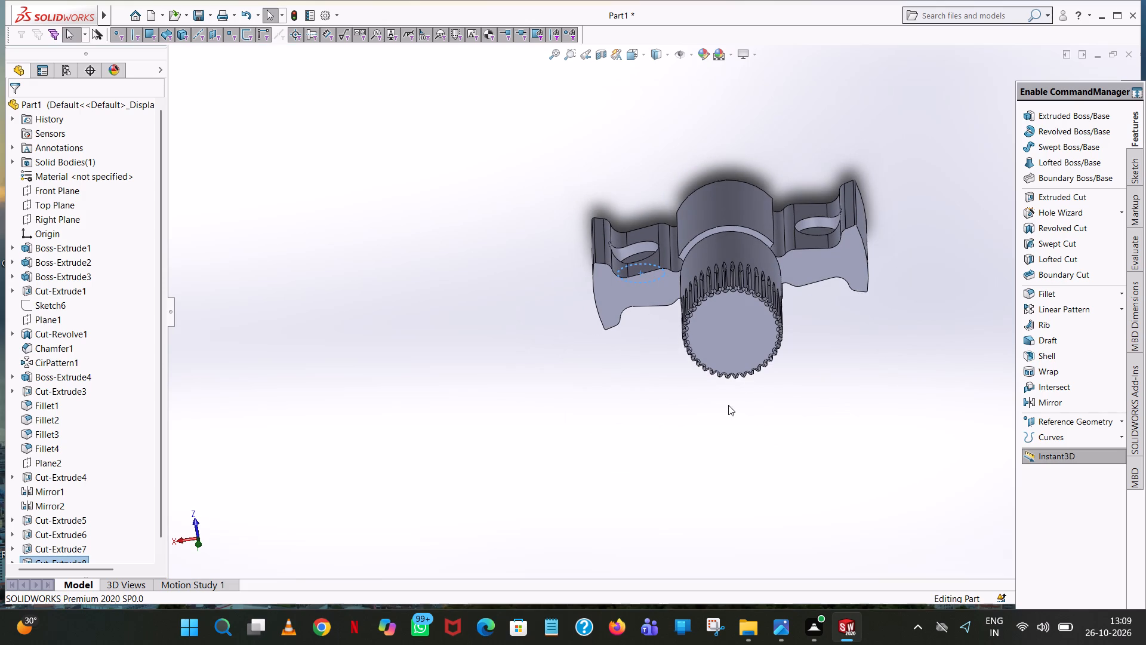
{"action": "scroll", "coordinate": [722, 403], "scroll_direction": "down", "scroll_amount": 1}
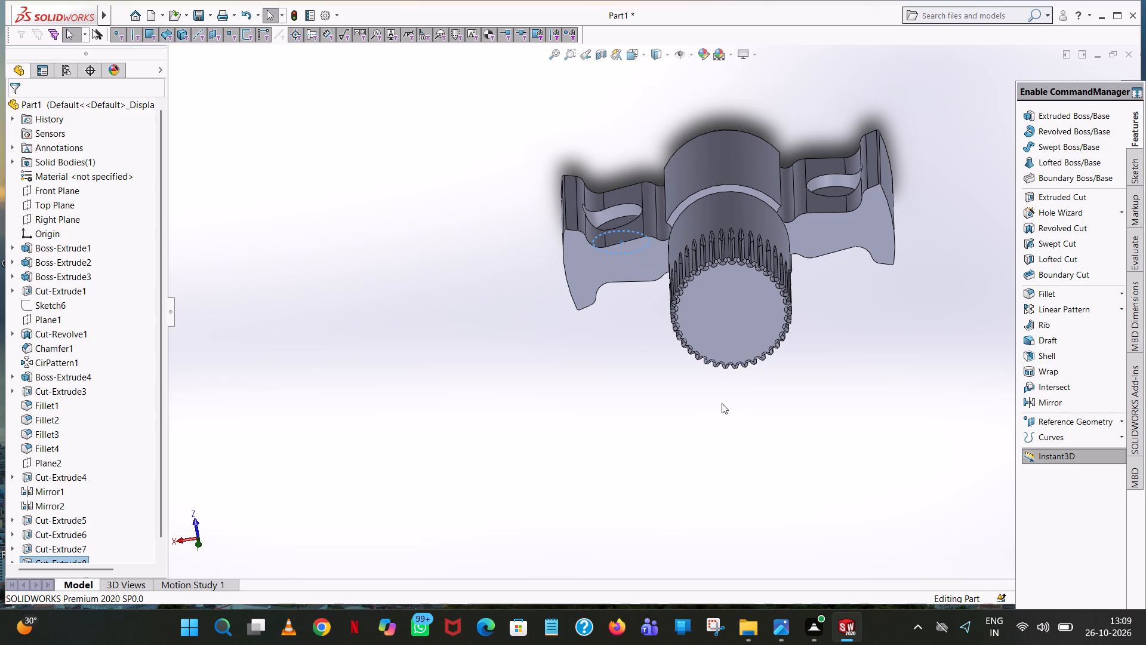
{"action": "middle_click_drag", "start_coordinate": [765, 333], "coordinate": [774, 262]}
{"action": "middle_click_drag", "start_coordinate": [759, 180], "coordinate": [742, 142]}
{"action": "scroll", "coordinate": [747, 155], "scroll_direction": "up", "scroll_amount": 3}
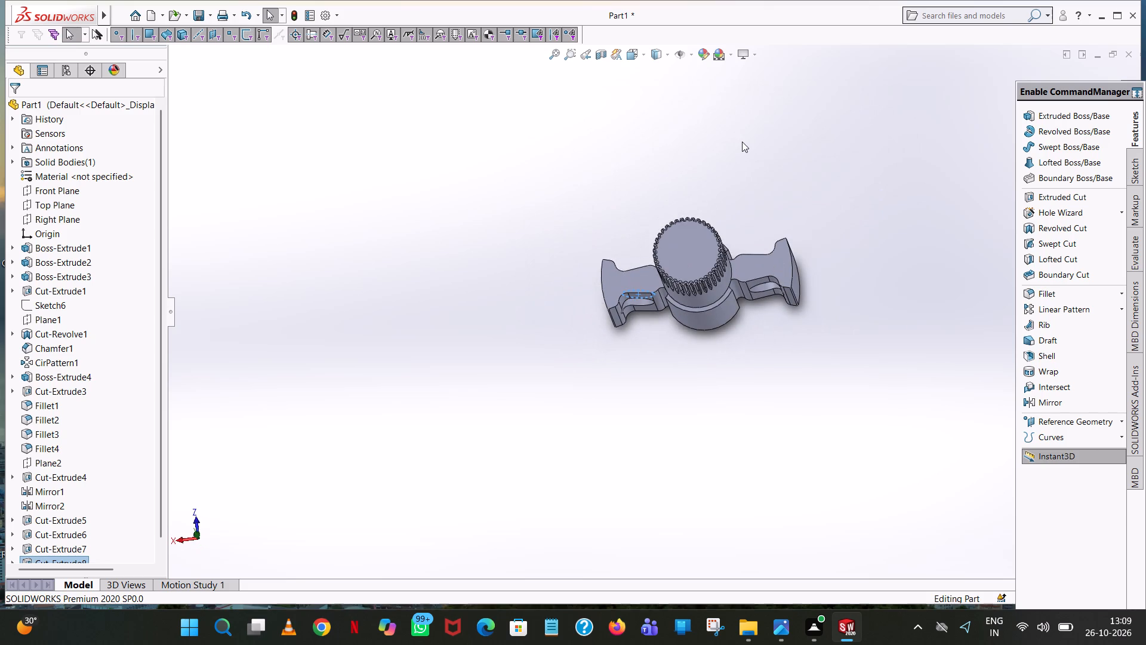
{"action": "middle_click_drag", "start_coordinate": [695, 213], "coordinate": [684, 53]}
{"action": "scroll", "coordinate": [684, 53], "scroll_direction": "up", "scroll_amount": 1}
{"action": "middle_click_drag", "start_coordinate": [781, 385], "coordinate": [796, 244]}
{"action": "scroll", "coordinate": [781, 385], "scroll_direction": "up", "scroll_amount": 1}
{"action": "left_click", "coordinate": [841, 348]}
{"action": "middle_click_drag", "start_coordinate": [841, 348], "coordinate": [788, 455]}
{"action": "scroll", "coordinate": [788, 455], "scroll_direction": "up", "scroll_amount": 1}
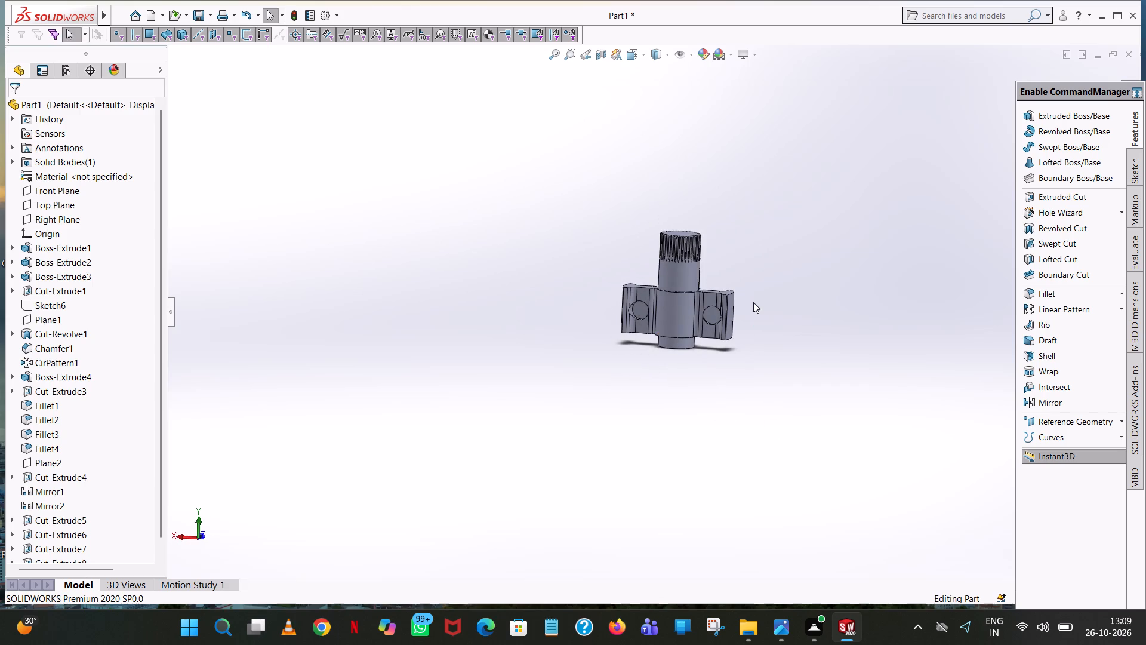
Sketch a circle of 1 mm radius for an extruded cut on the floor of the -X arm's rear circular cut, concentric with it.
{"action": "scroll", "coordinate": [753, 302], "scroll_direction": "down", "scroll_amount": 7}
{"action": "left_click", "coordinate": [1075, 202]}
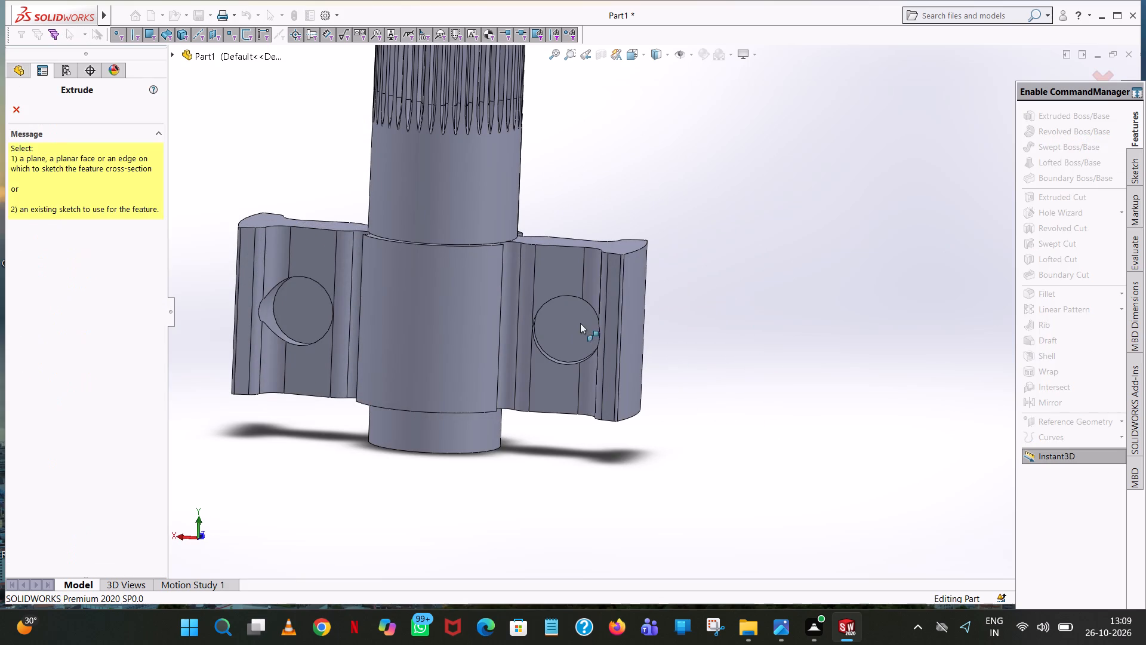
{"action": "left_click", "coordinate": [580, 323]}
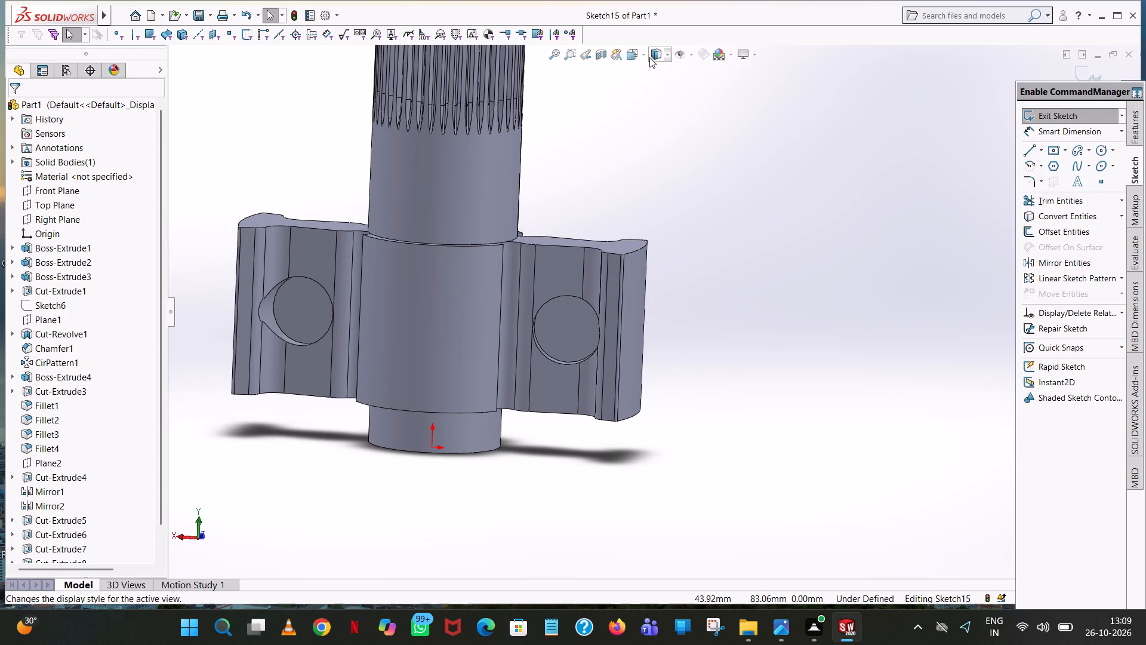
{"action": "left_click", "coordinate": [643, 53]}
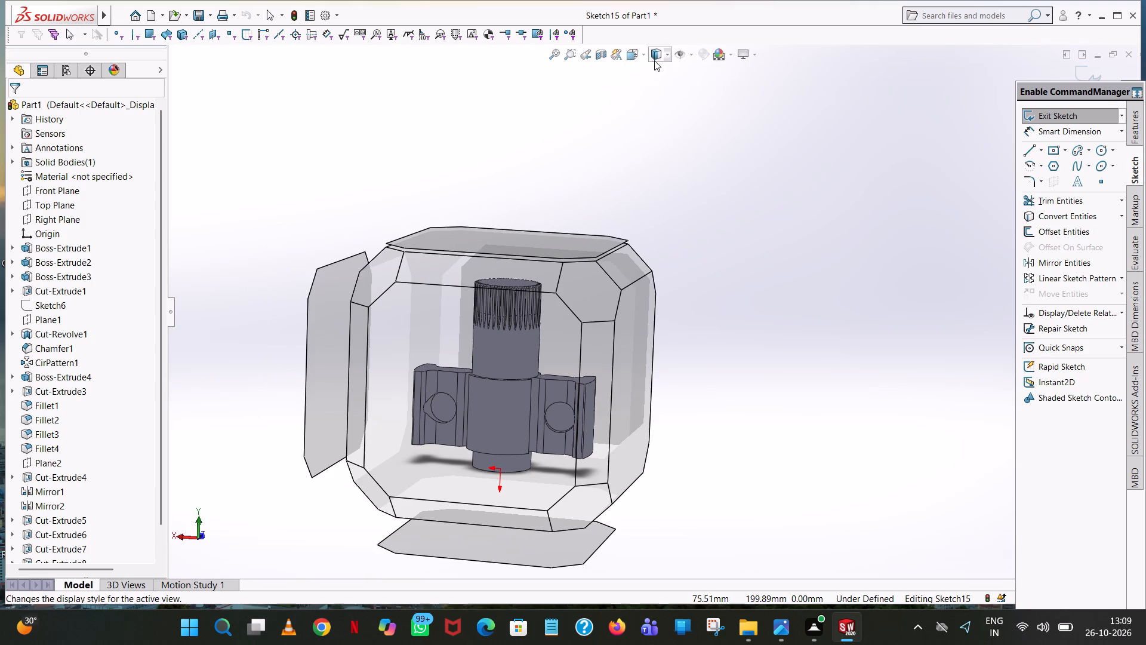
{"action": "left_click", "coordinate": [640, 53]}
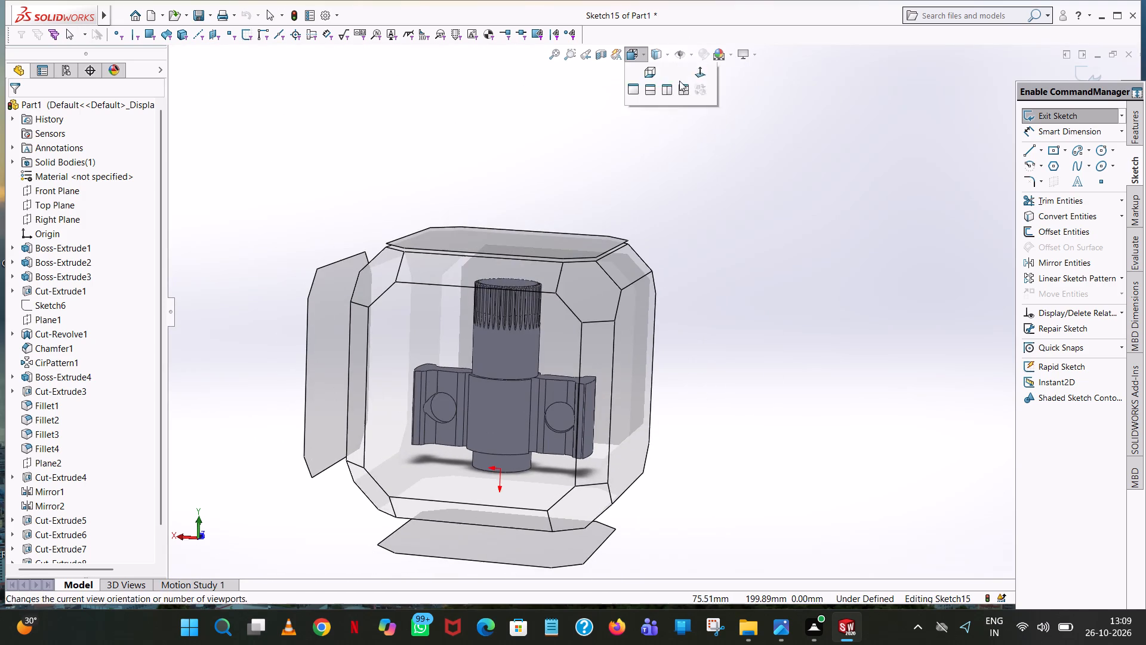
{"action": "left_click", "coordinate": [703, 125]}
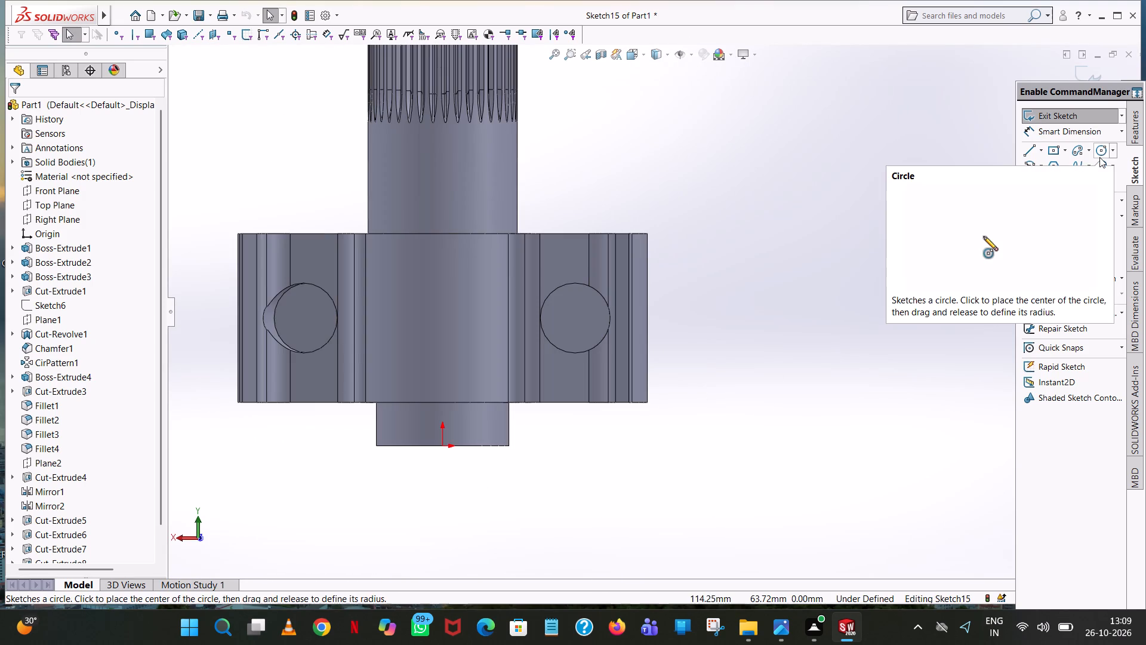
{"action": "left_click", "coordinate": [1099, 157]}
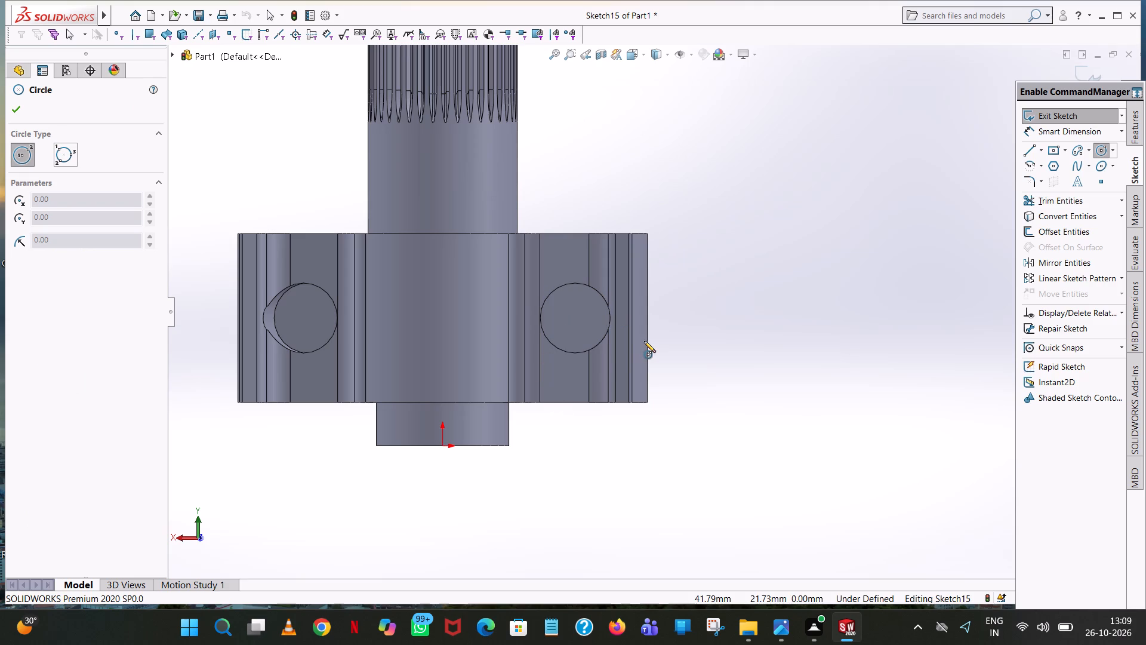
{"action": "scroll", "coordinate": [577, 331], "scroll_direction": "down", "scroll_amount": 3}
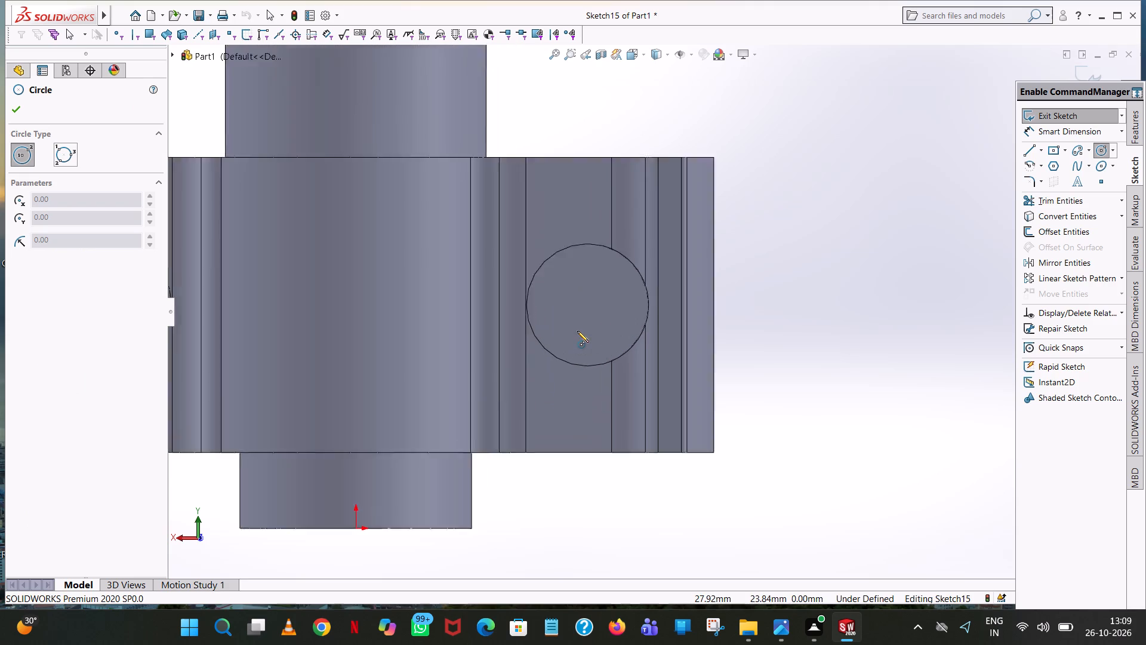
{"action": "scroll", "coordinate": [577, 331], "scroll_direction": "down", "scroll_amount": 1}
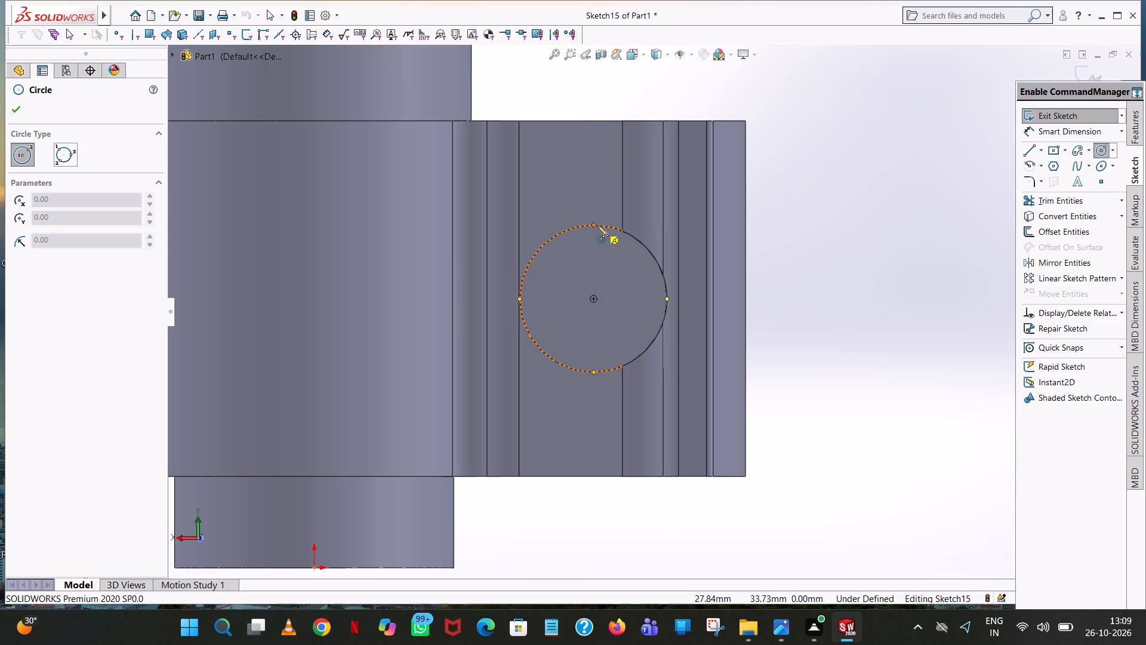
{"action": "left_click", "coordinate": [595, 300]}
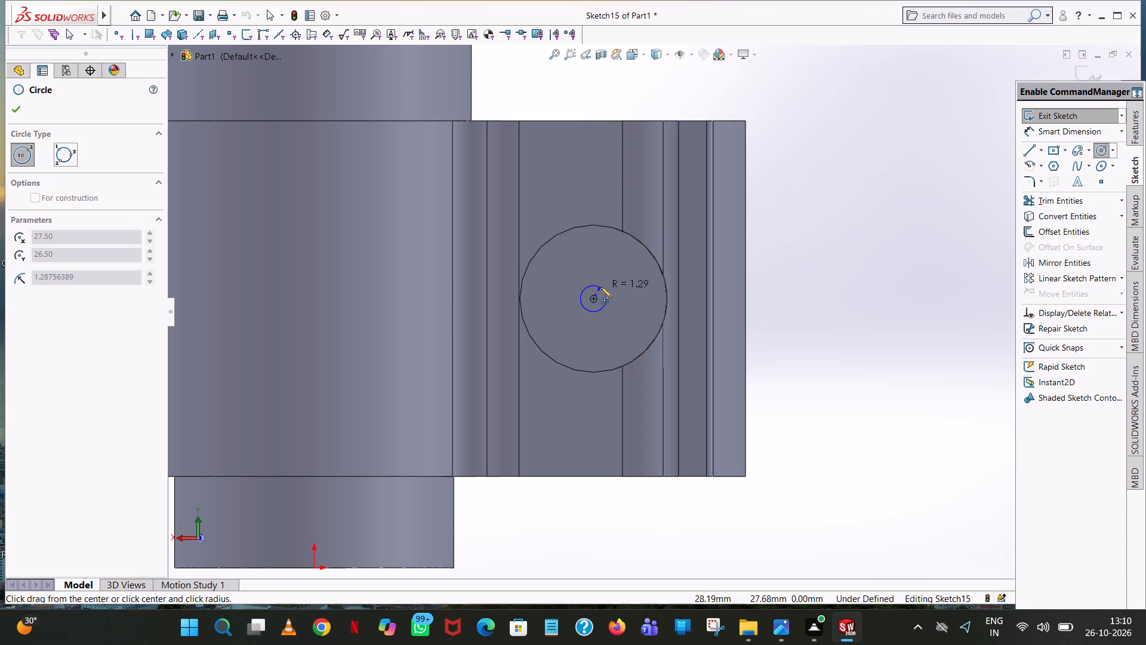
{"action": "left_click", "coordinate": [600, 287]}
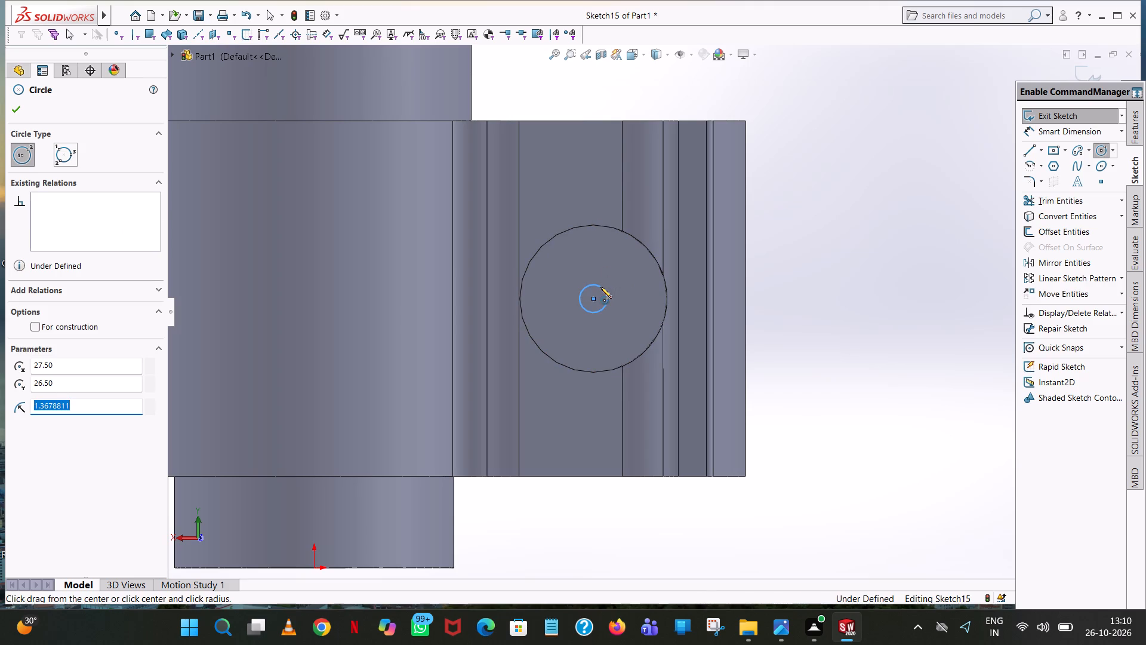
{"action": "key", "text": "1"}
{"action": "key", "text": "Return"}
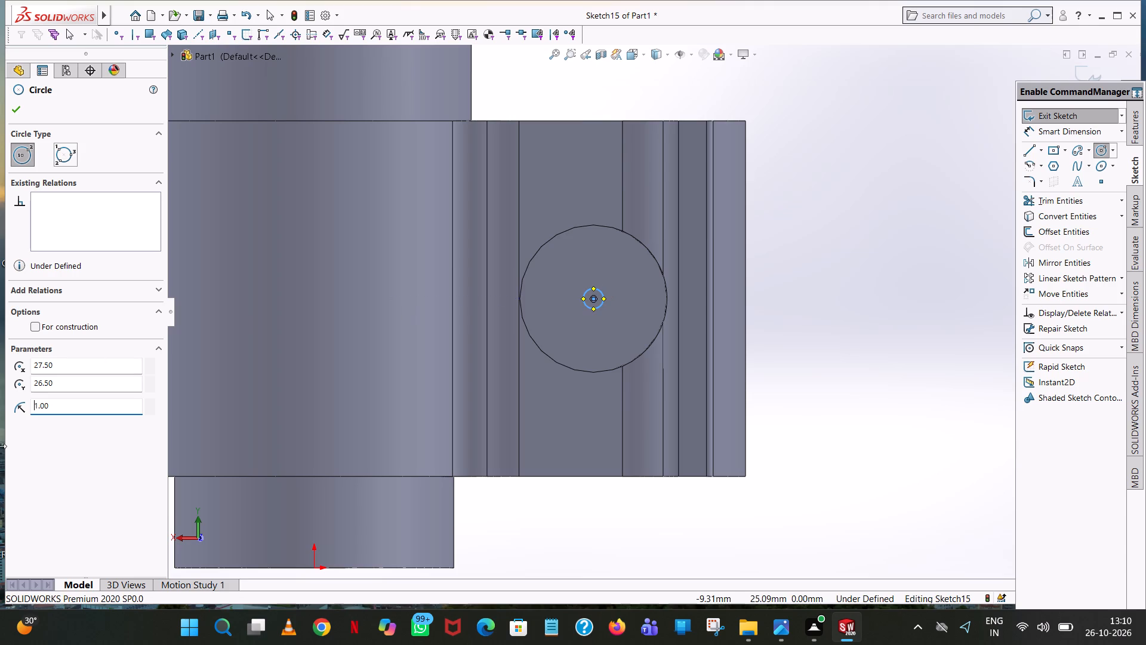
Set the concentric circle's radius to 3.5/2 mm.
{"action": "double_click", "coordinate": [106, 408]}
{"action": "type", "text": "3.5/2"}
{"action": "key", "text": "Return"}
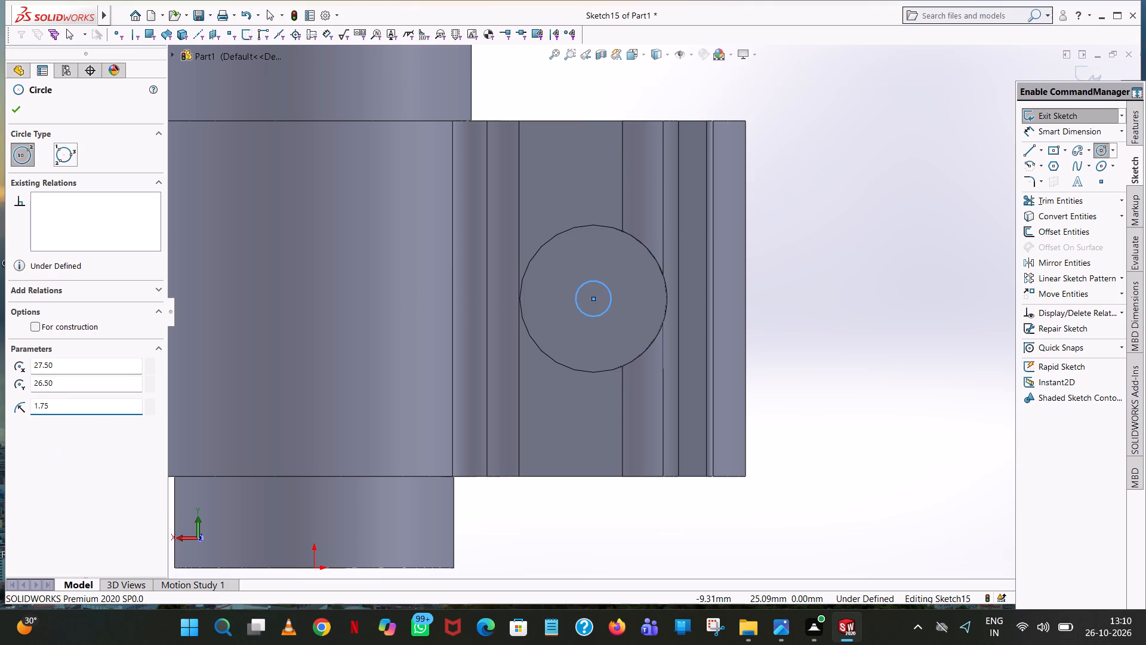
{"action": "left_click", "coordinate": [843, 234]}
{"action": "right_click", "coordinate": [842, 234]}
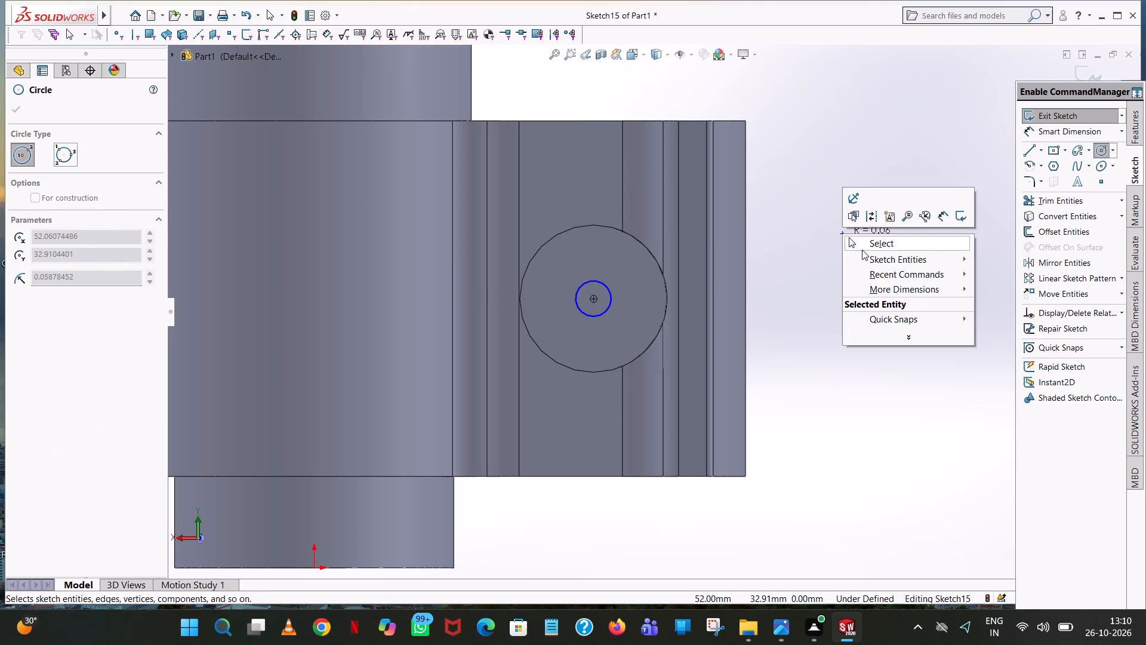
{"action": "left_click", "coordinate": [862, 250]}
{"action": "left_click", "coordinate": [580, 292]}
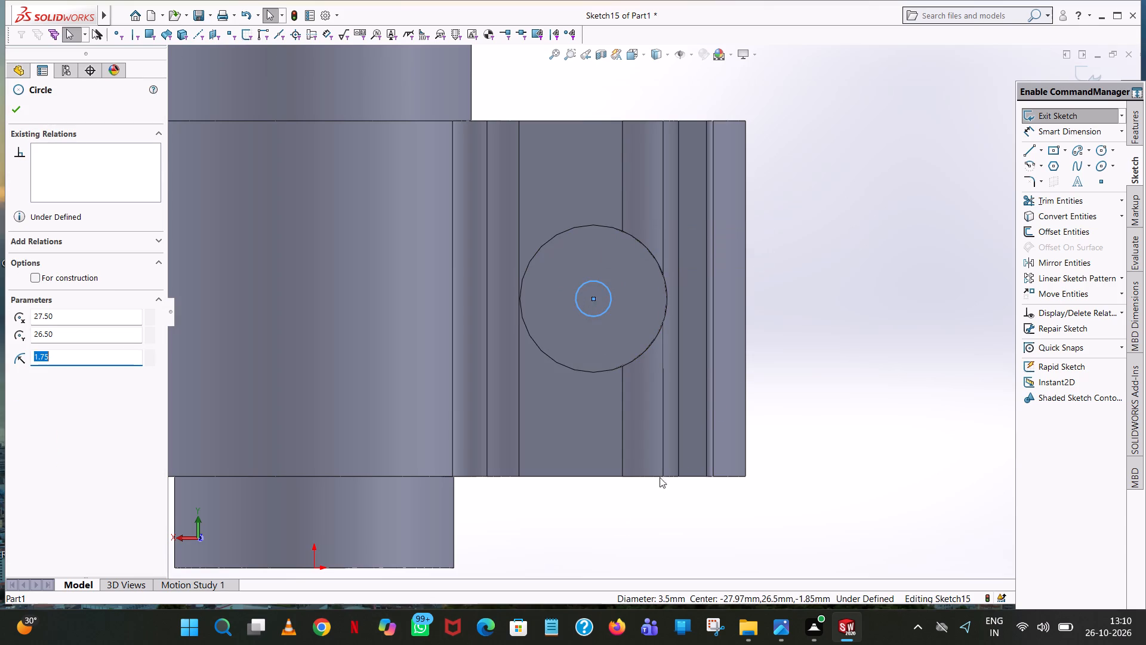
{"action": "left_click", "coordinate": [849, 203]}
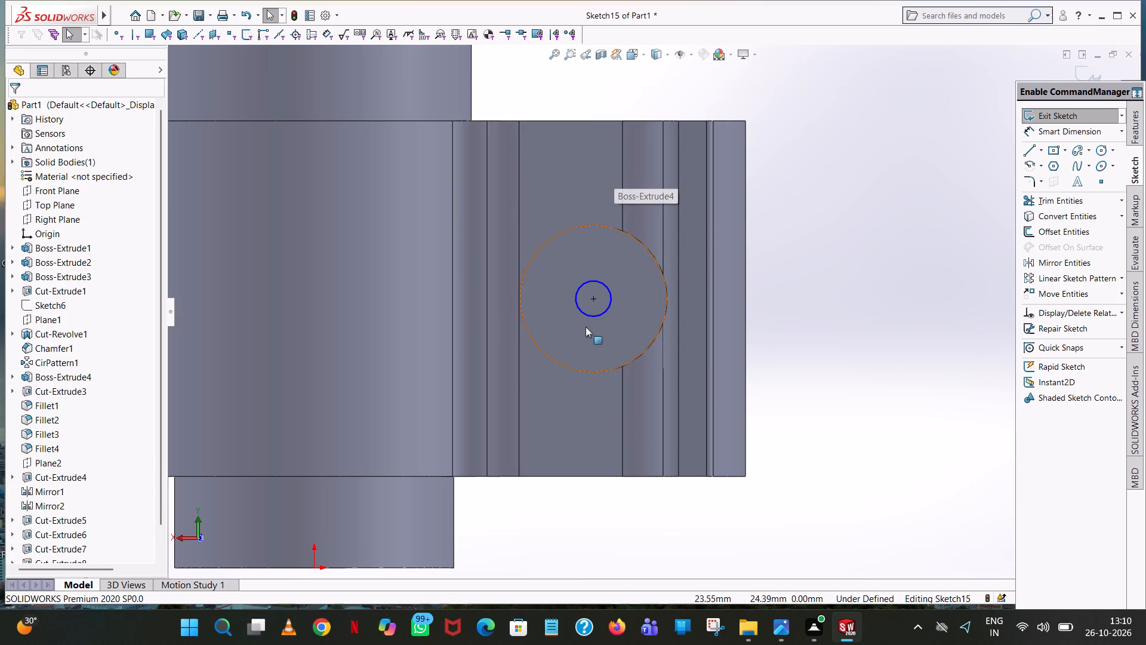
Sketch two circles of 1 mm radius, one on each side of the central circle, horizontally level with its centre.
{"action": "scroll", "coordinate": [637, 308], "scroll_direction": "down", "scroll_amount": 3}
{"action": "left_click", "coordinate": [1104, 151]}
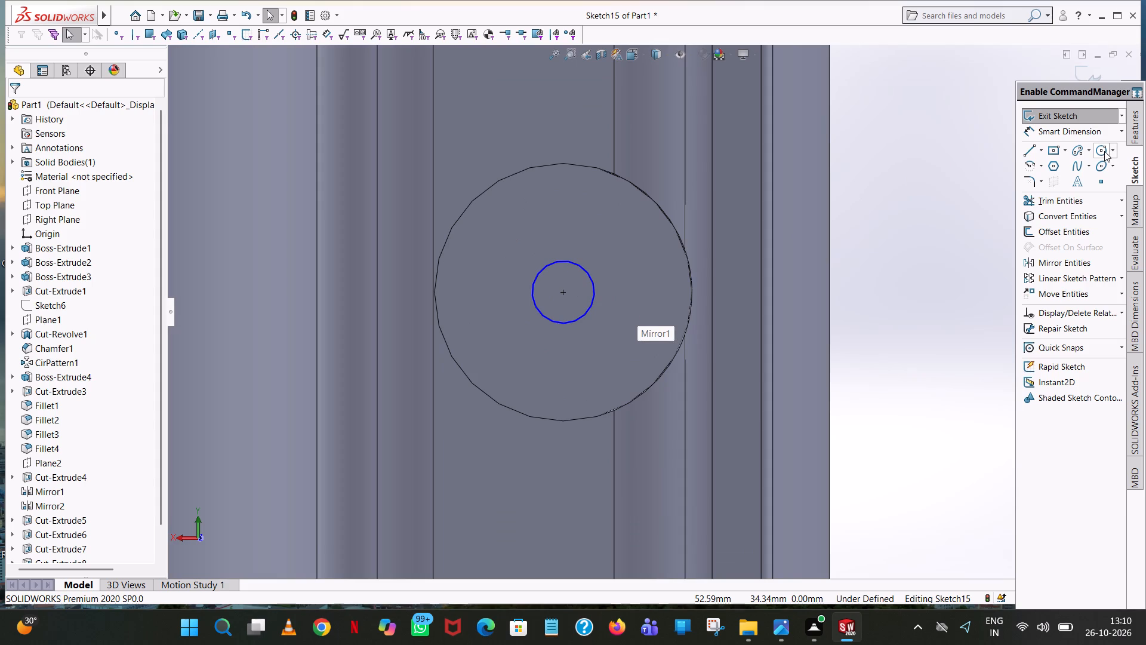
{"action": "left_click", "coordinate": [627, 291]}
{"action": "left_click", "coordinate": [639, 283]}
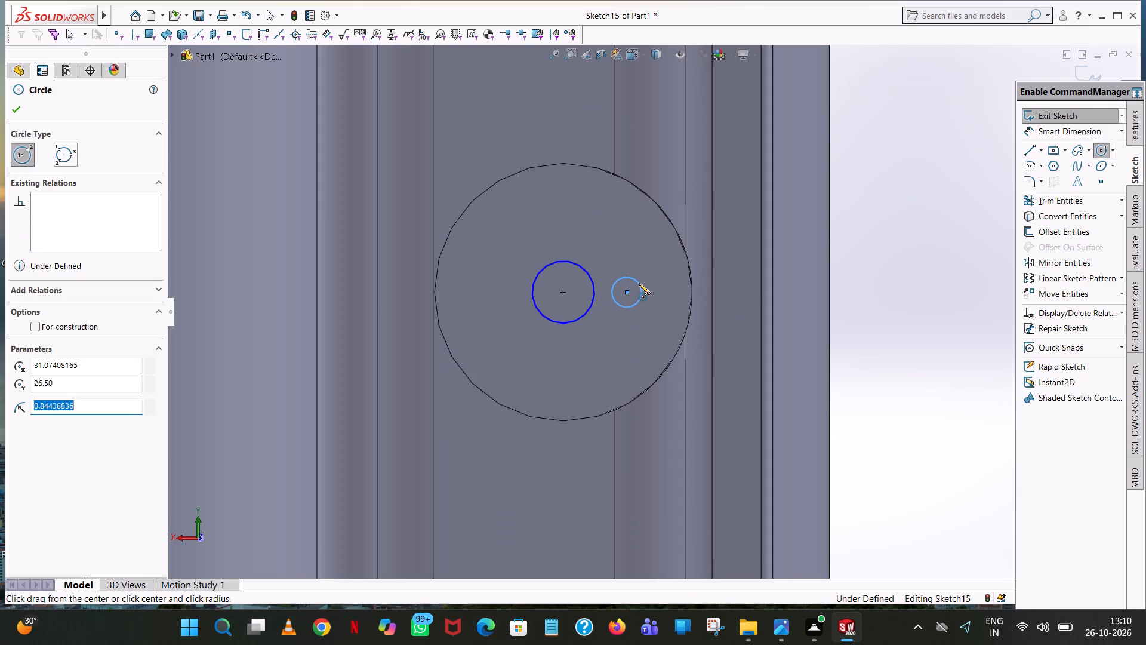
{"action": "key", "text": "1"}
{"action": "key", "text": "Return"}
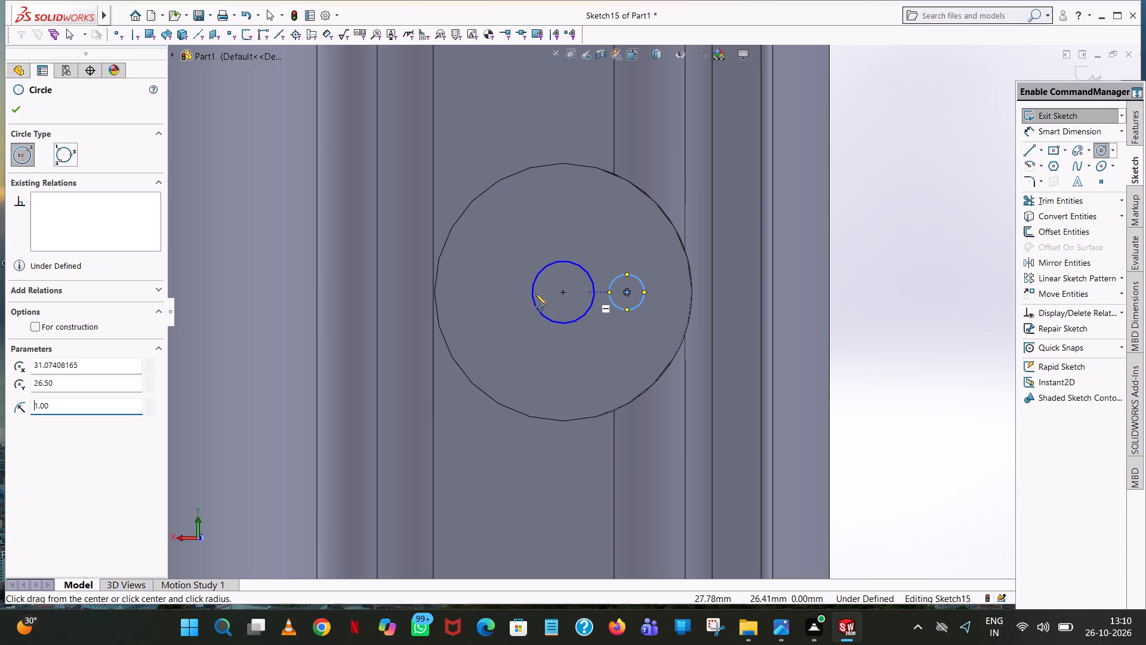
{"action": "left_click", "coordinate": [496, 293]}
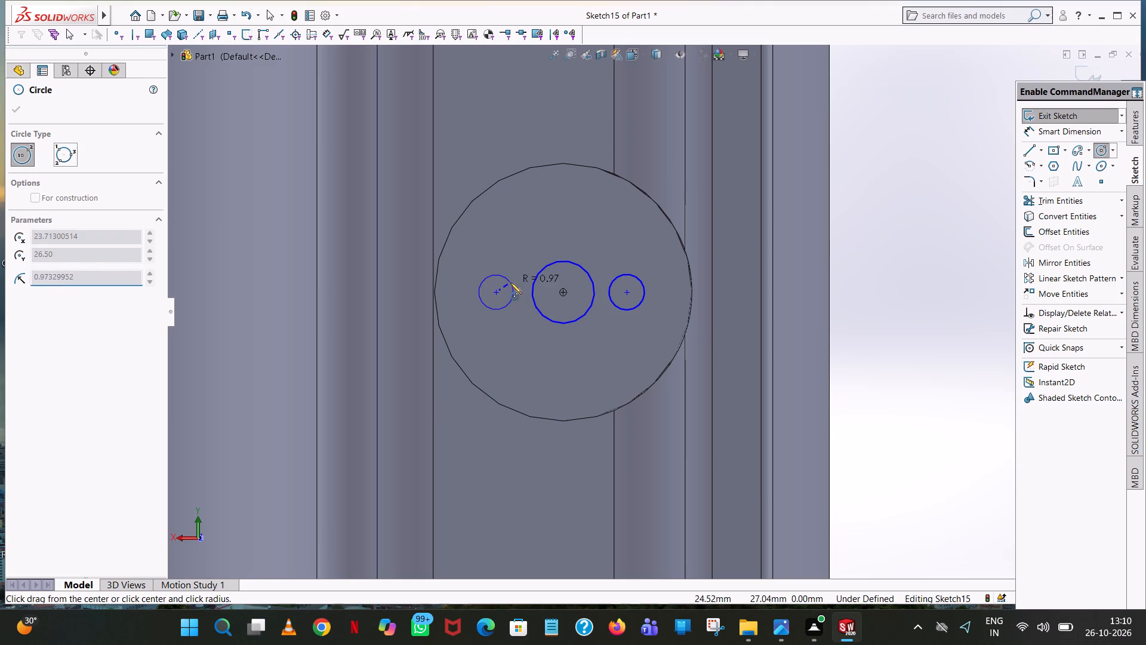
{"action": "left_click", "coordinate": [511, 282]}
{"action": "key", "text": "1"}
{"action": "key", "text": "Return"}
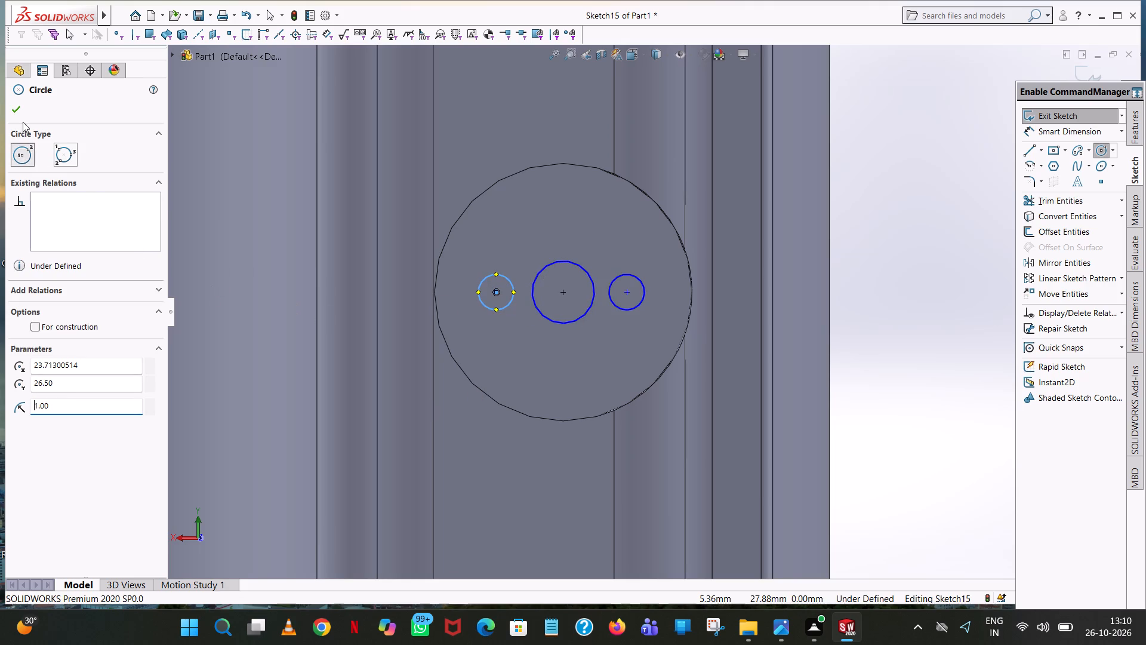
{"action": "left_click", "coordinate": [20, 105]}
{"action": "left_click", "coordinate": [868, 226]}
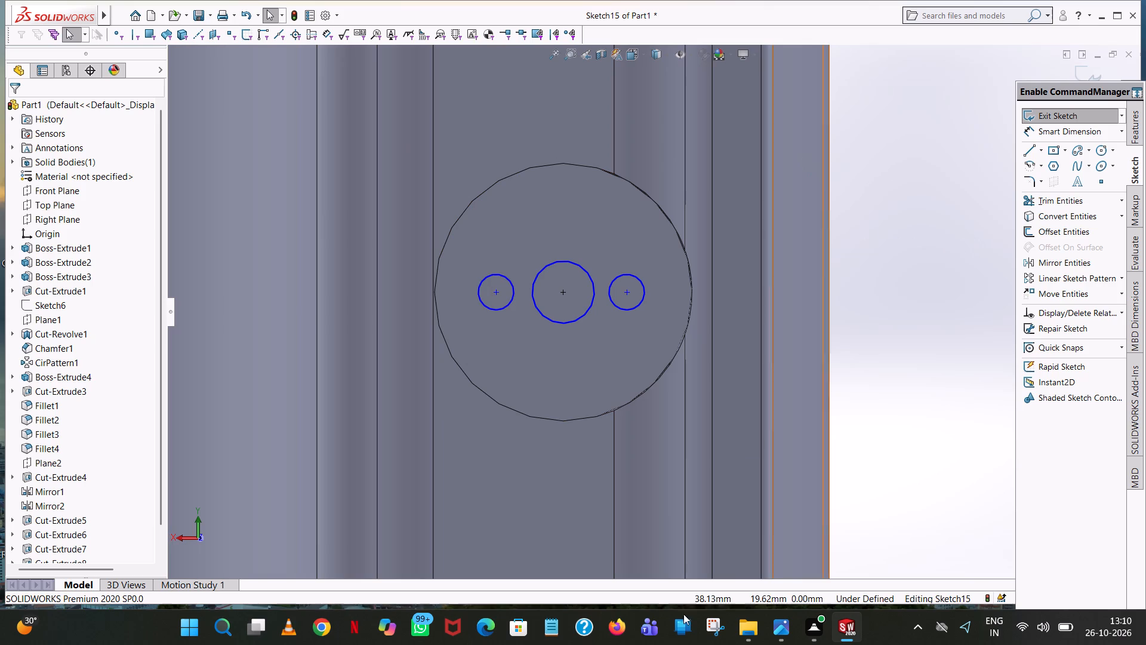
Make both small side circles tangent to the central circle.
{"action": "left_click", "coordinate": [608, 288], "text": "ctrl"}
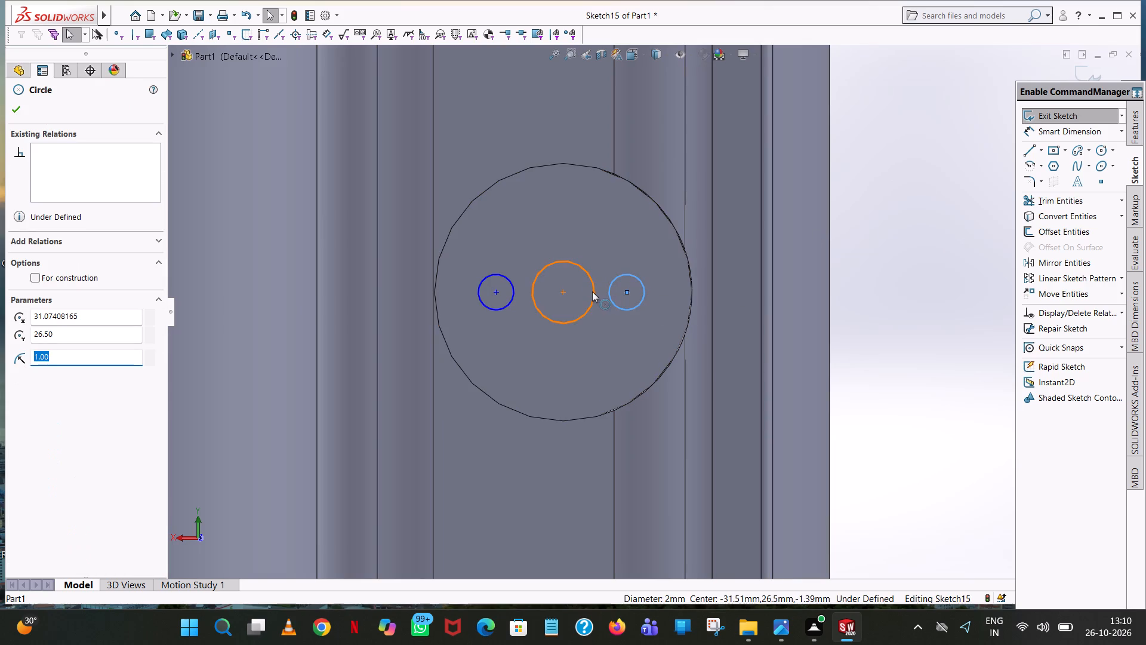
{"action": "left_click", "coordinate": [592, 291], "text": "ctrl"}
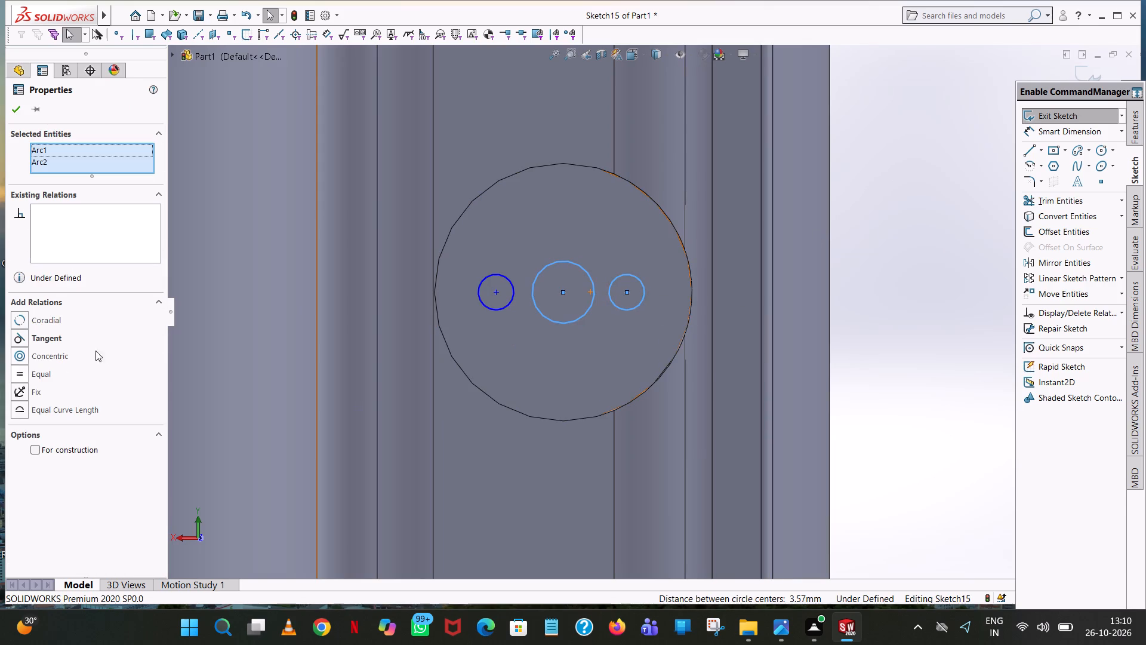
{"action": "left_click", "coordinate": [46, 338]}
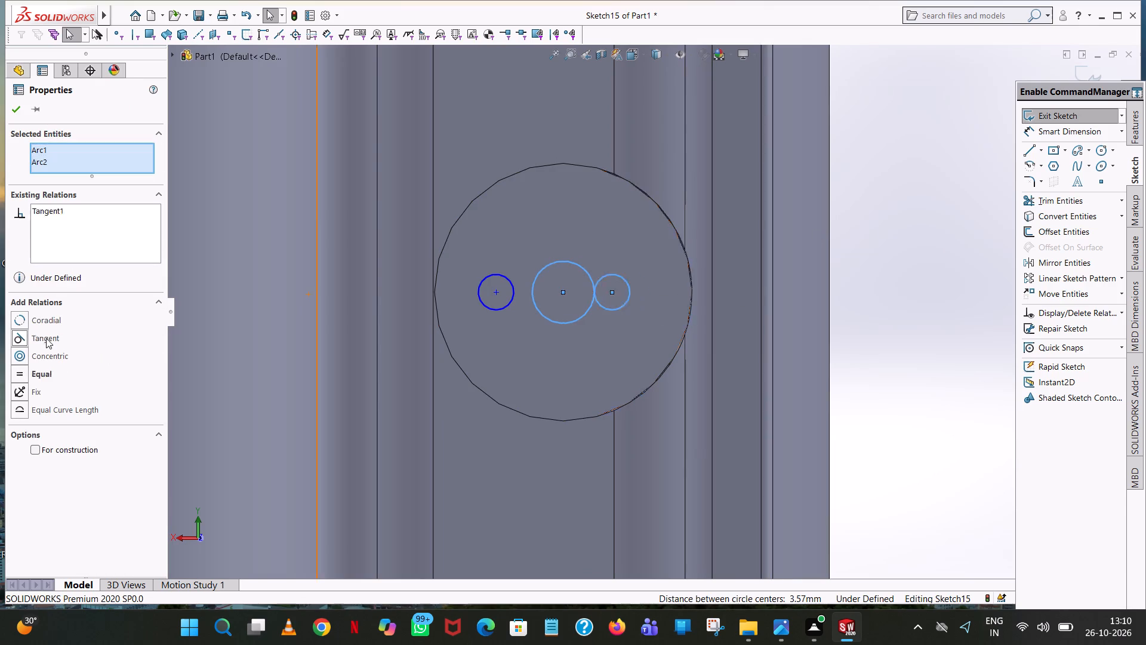
{"action": "left_click", "coordinate": [889, 231]}
{"action": "scroll", "coordinate": [536, 313], "scroll_direction": "down", "scroll_amount": 2}
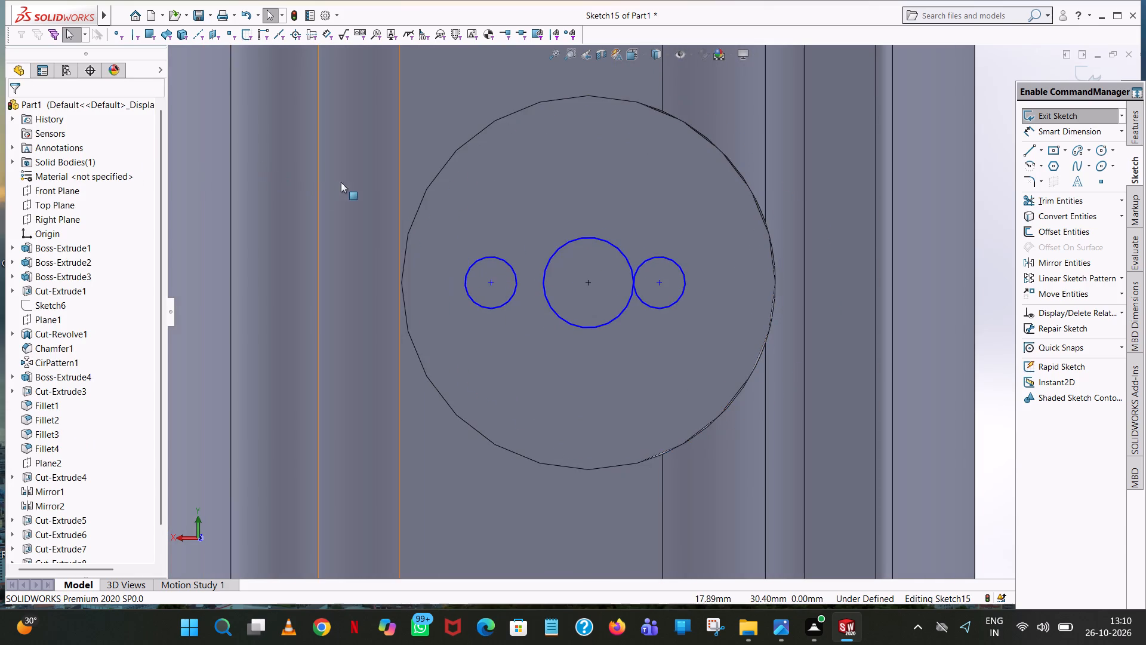
{"action": "left_click", "coordinate": [516, 281], "text": "ctrl"}
{"action": "left_click", "coordinate": [543, 285], "text": "ctrl"}
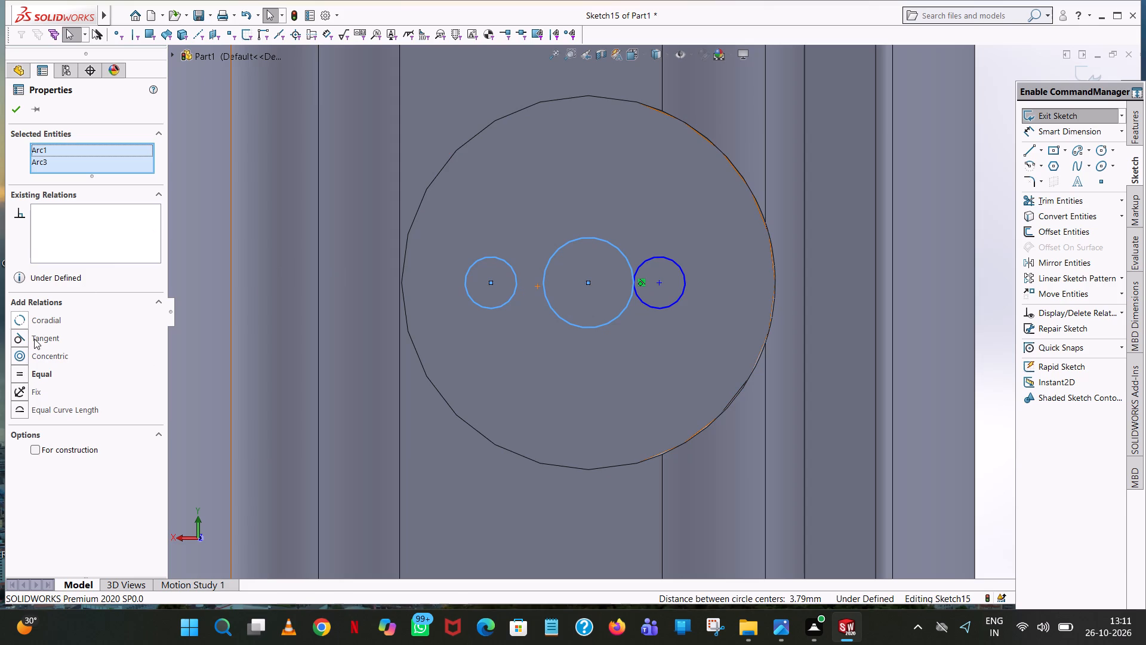
{"action": "left_click", "coordinate": [34, 339]}
{"action": "left_click", "coordinate": [19, 106]}
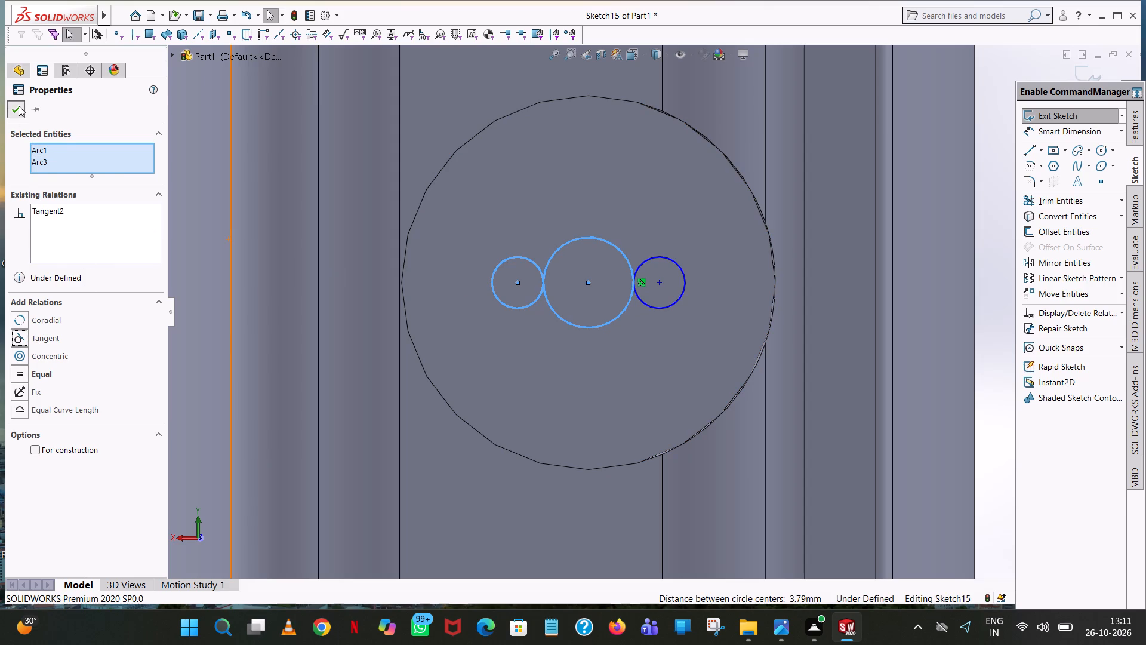
{"action": "scroll", "coordinate": [904, 228], "scroll_direction": "up", "scroll_amount": 5}
{"action": "left_click", "coordinate": [876, 231]}
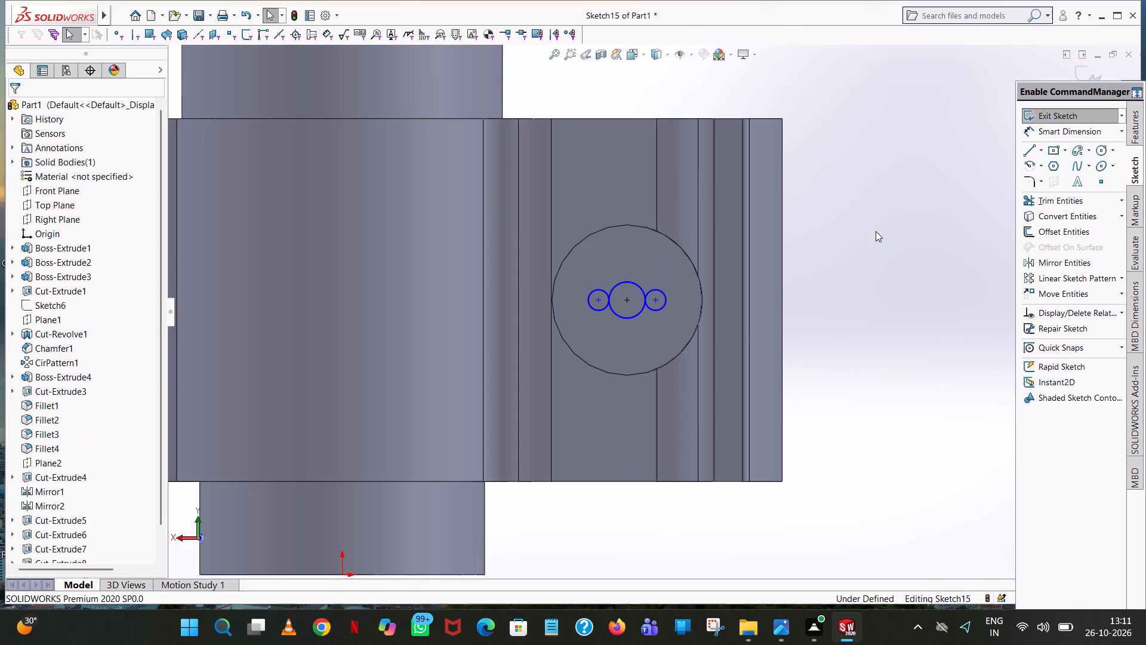
Dimension the small circle nearer the shaft at 2 mm diameter and the central circle at 3.5 mm diameter.
{"action": "scroll", "coordinate": [876, 231], "scroll_direction": "up", "scroll_amount": 4}
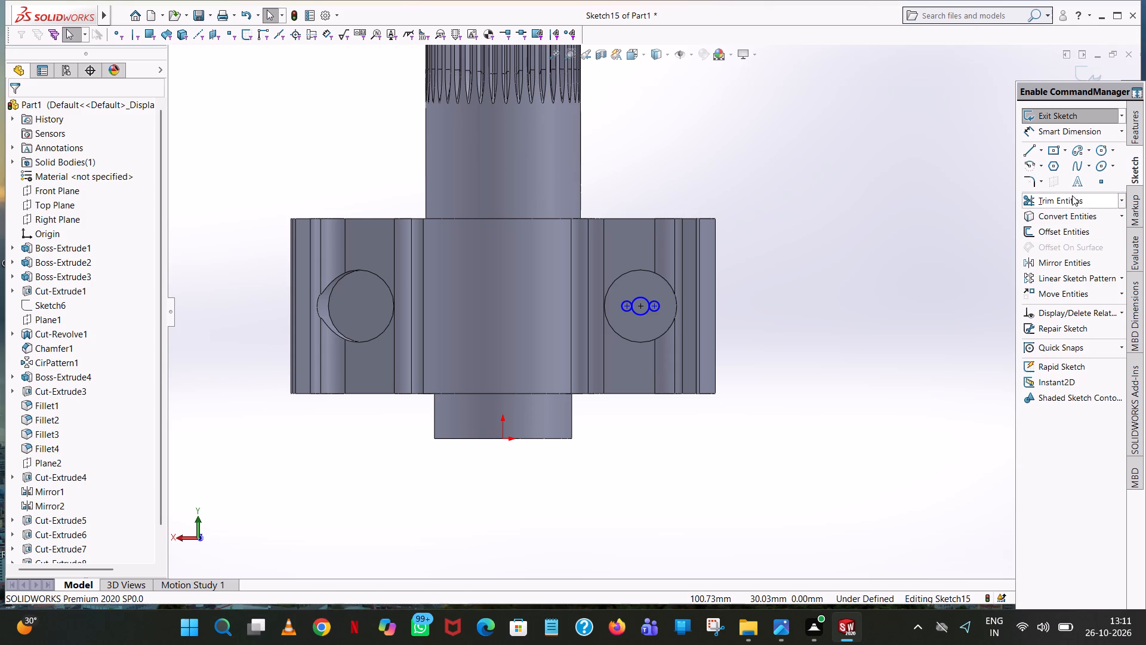
{"action": "left_click", "coordinate": [1088, 132]}
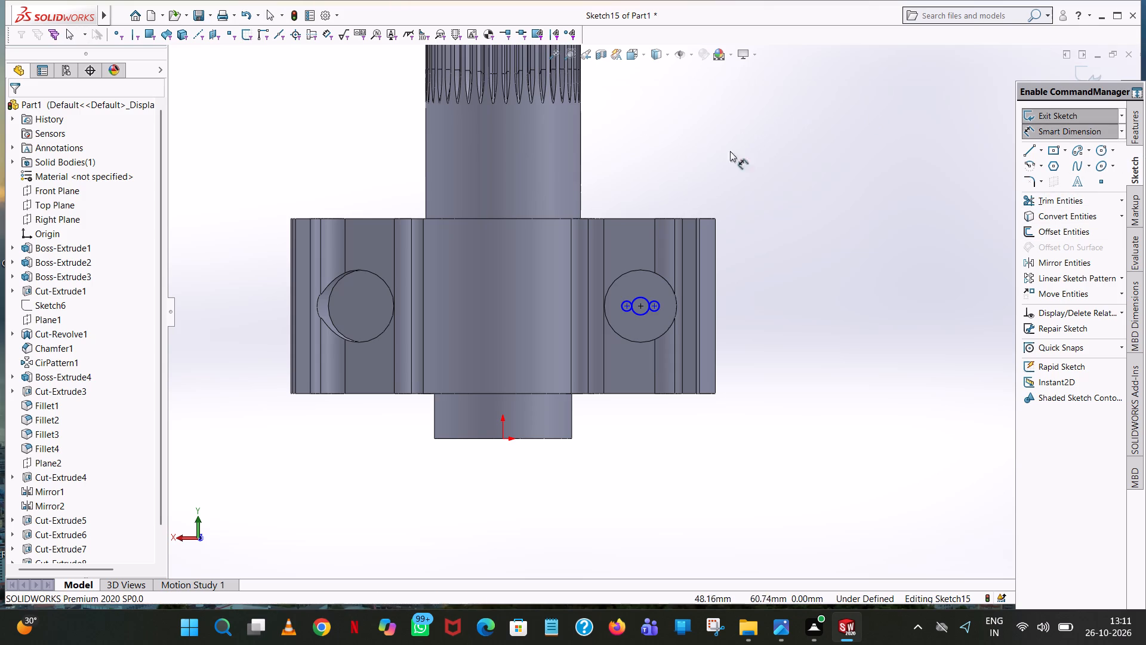
{"action": "left_click", "coordinate": [627, 312]}
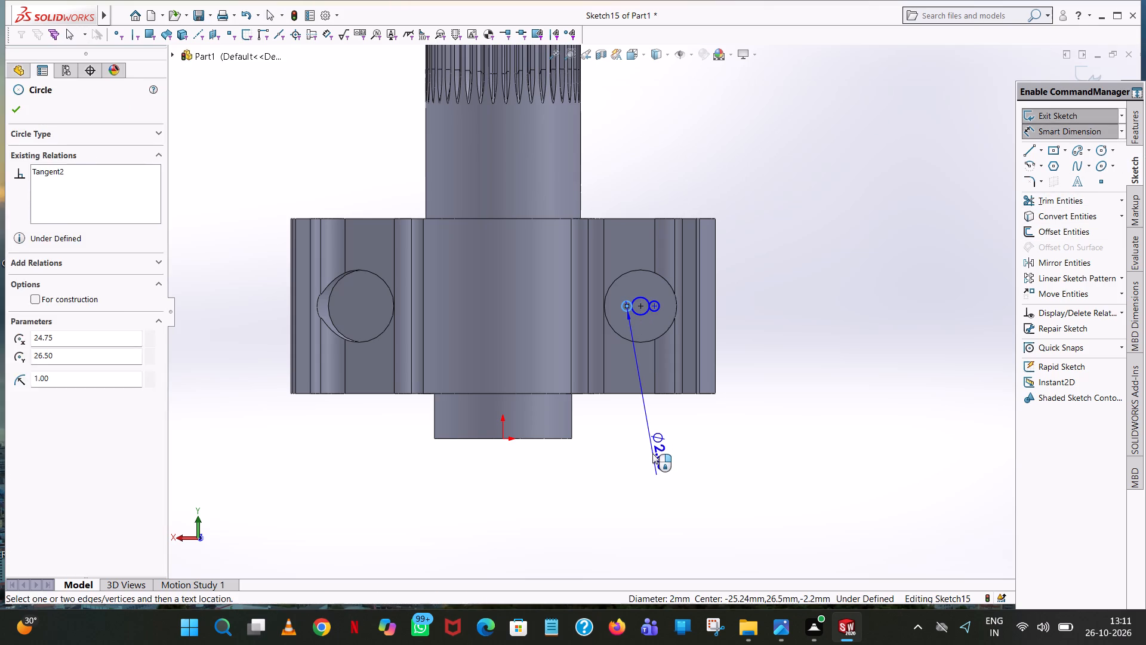
{"action": "left_click", "coordinate": [652, 453]}
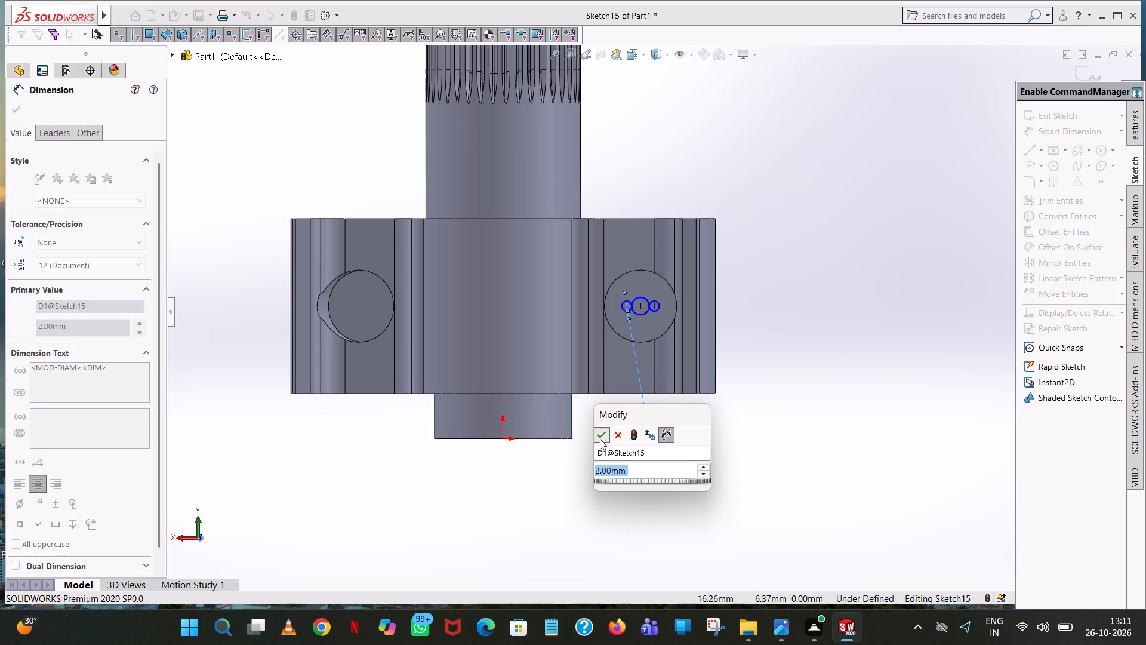
{"action": "left_click", "coordinate": [600, 439]}
{"action": "left_click", "coordinate": [778, 331]}
{"action": "left_click", "coordinate": [642, 298]}
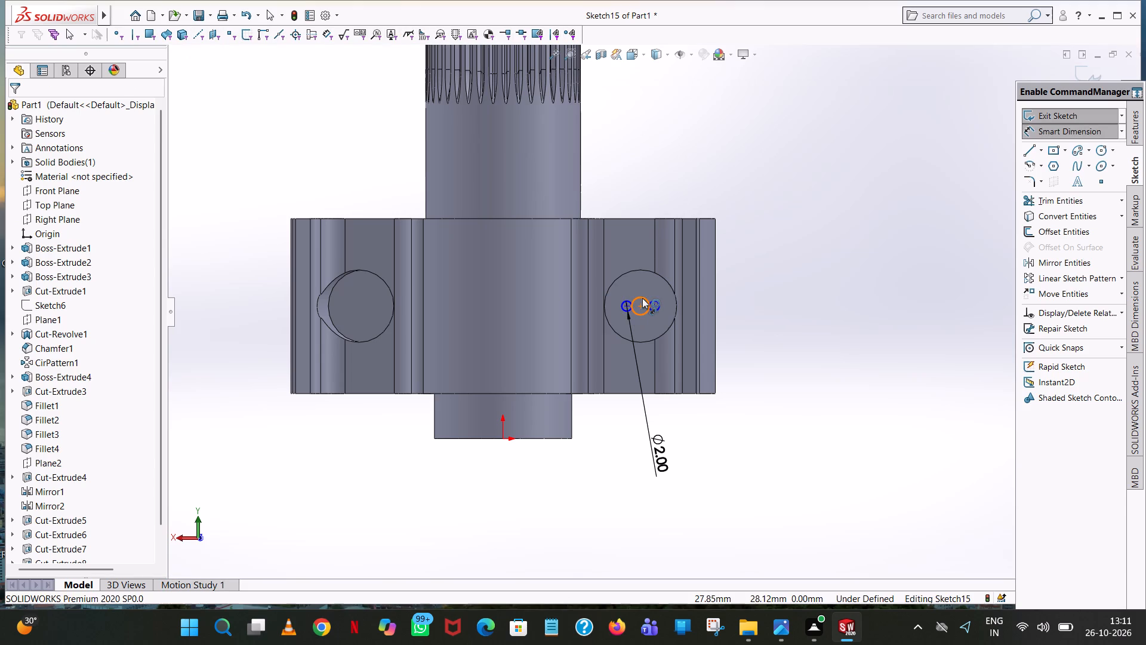
{"action": "left_click", "coordinate": [666, 79]}
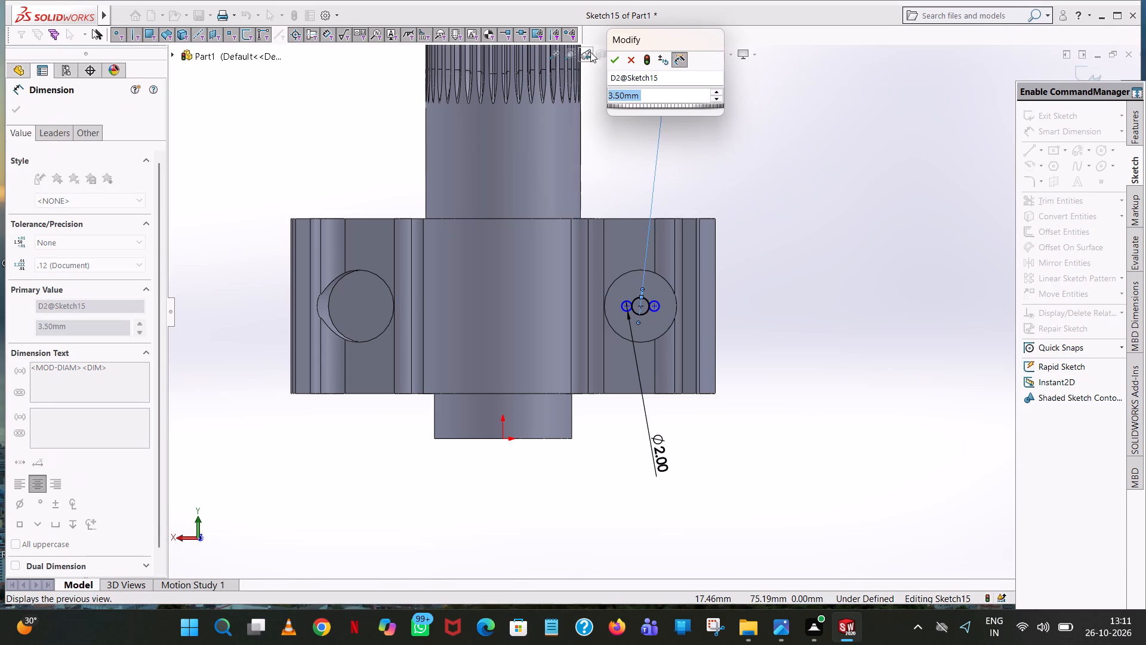
{"action": "left_click", "coordinate": [610, 57]}
{"action": "left_click", "coordinate": [714, 133]}
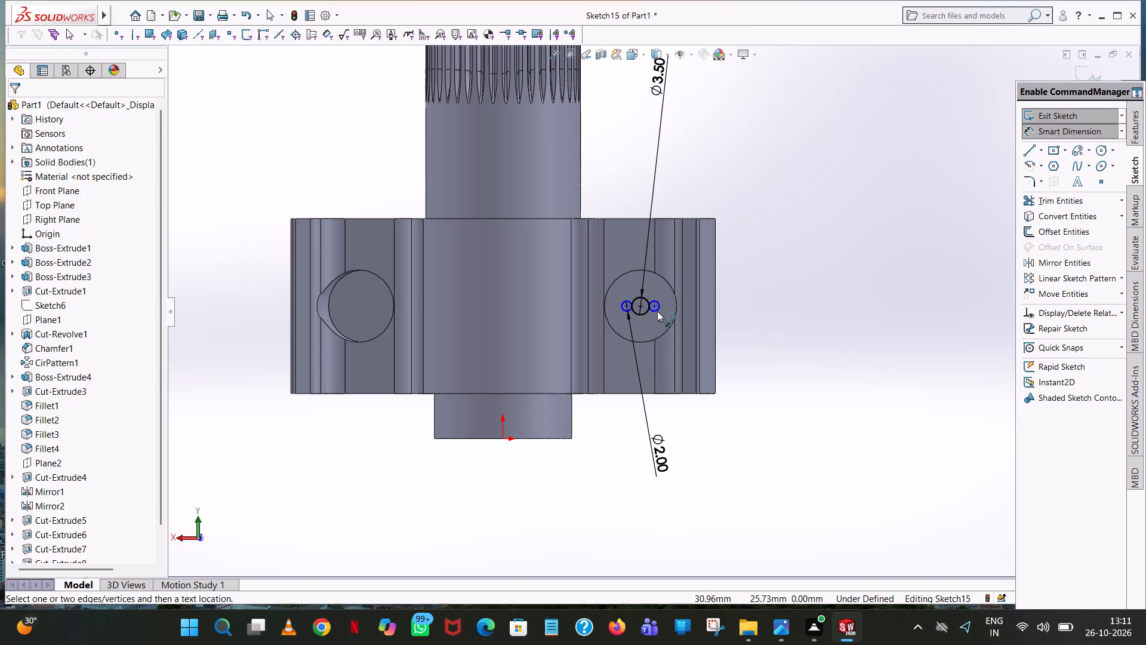
Dimension the small circle farther from the shaft at 2 mm diameter.
{"action": "left_click", "coordinate": [657, 311]}
{"action": "left_click", "coordinate": [794, 272]}
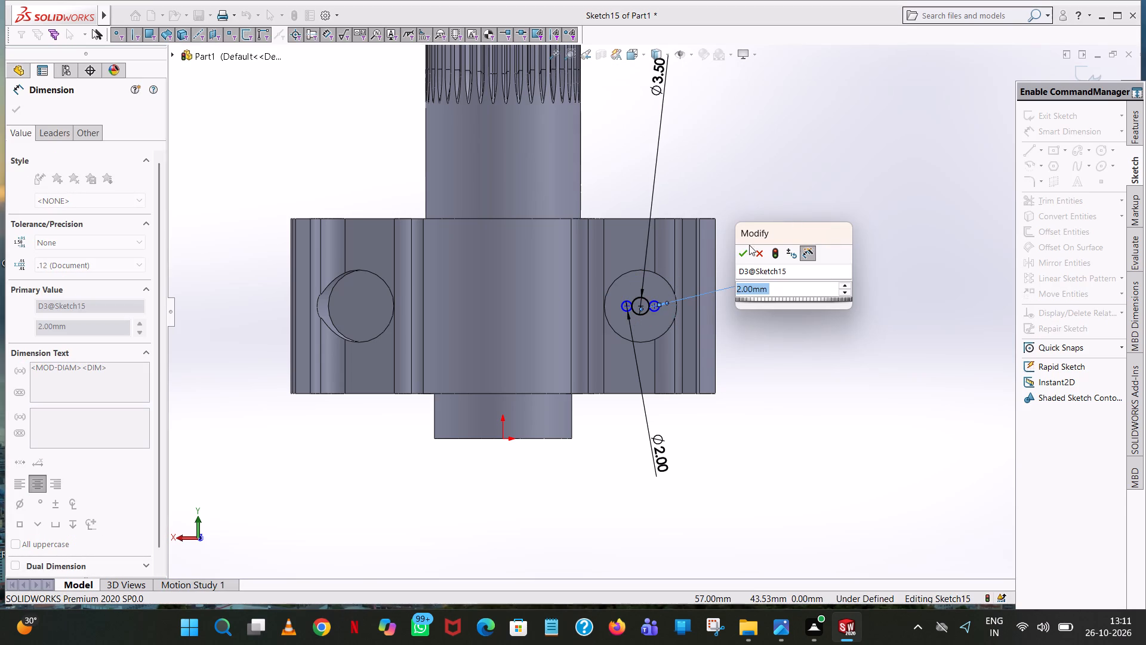
{"action": "left_click", "coordinate": [738, 254]}
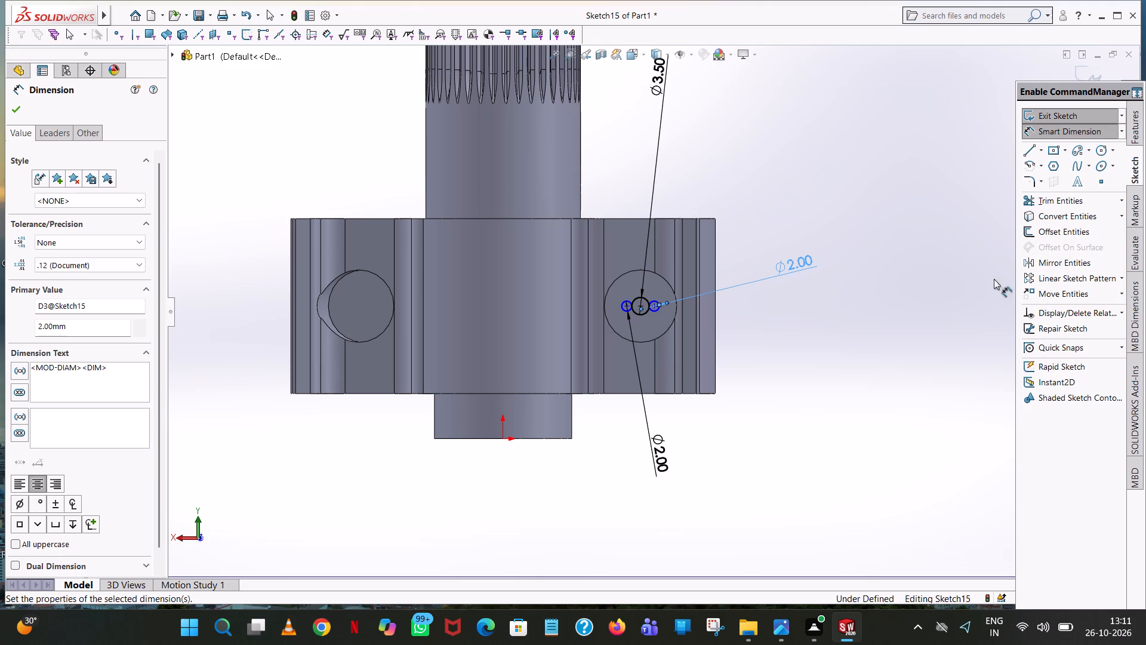
{"action": "left_click", "coordinate": [849, 279]}
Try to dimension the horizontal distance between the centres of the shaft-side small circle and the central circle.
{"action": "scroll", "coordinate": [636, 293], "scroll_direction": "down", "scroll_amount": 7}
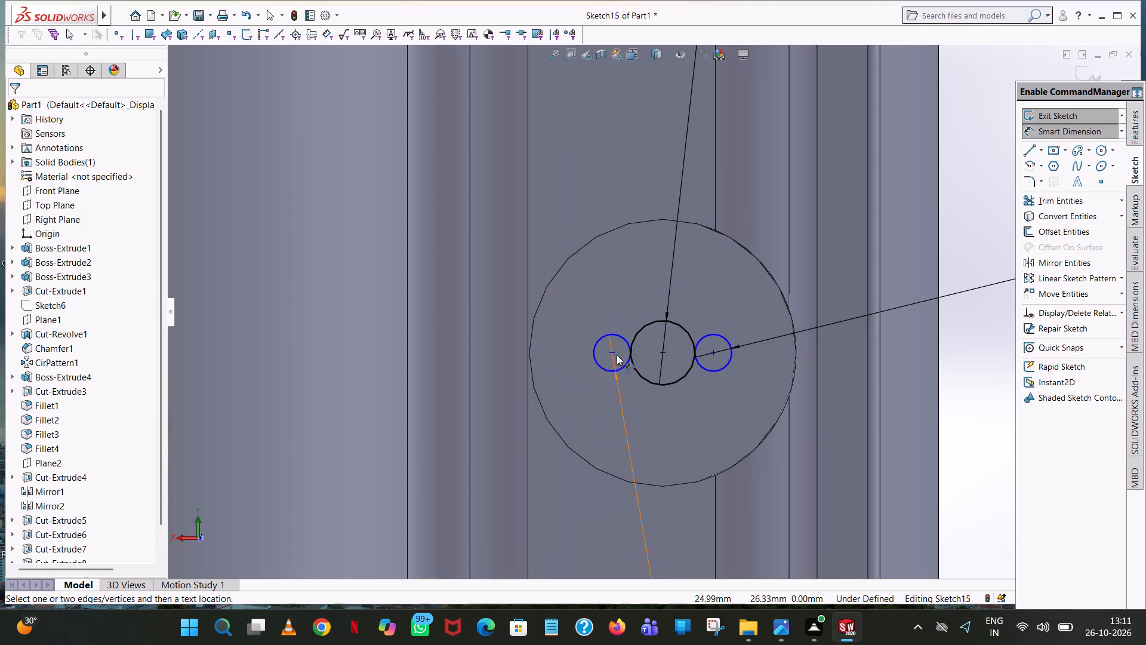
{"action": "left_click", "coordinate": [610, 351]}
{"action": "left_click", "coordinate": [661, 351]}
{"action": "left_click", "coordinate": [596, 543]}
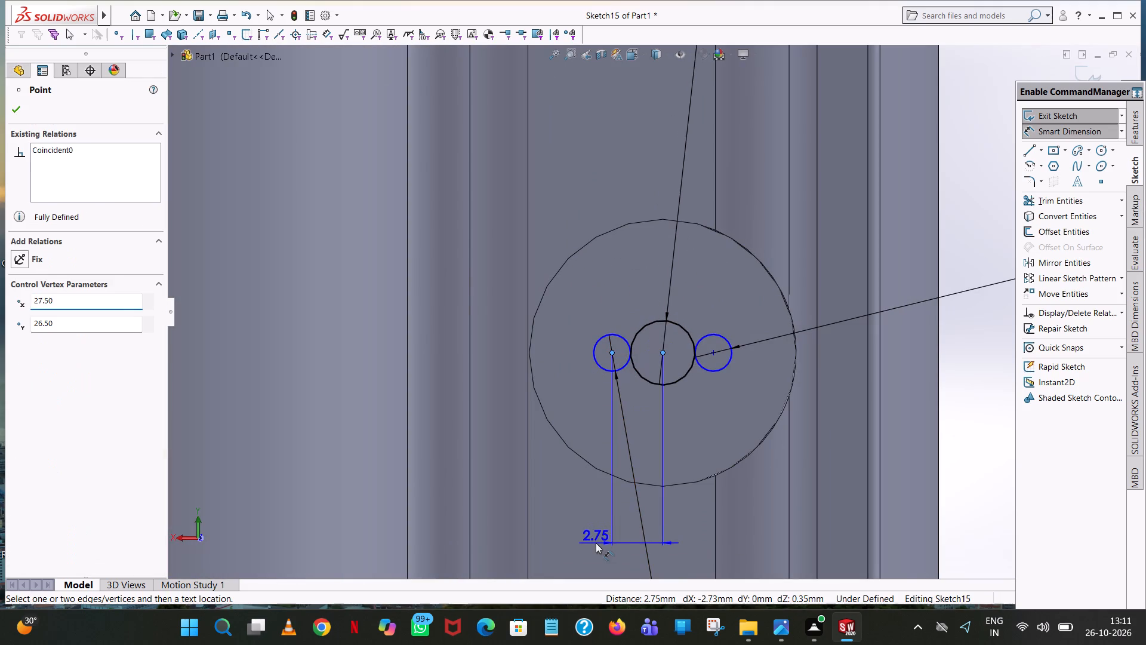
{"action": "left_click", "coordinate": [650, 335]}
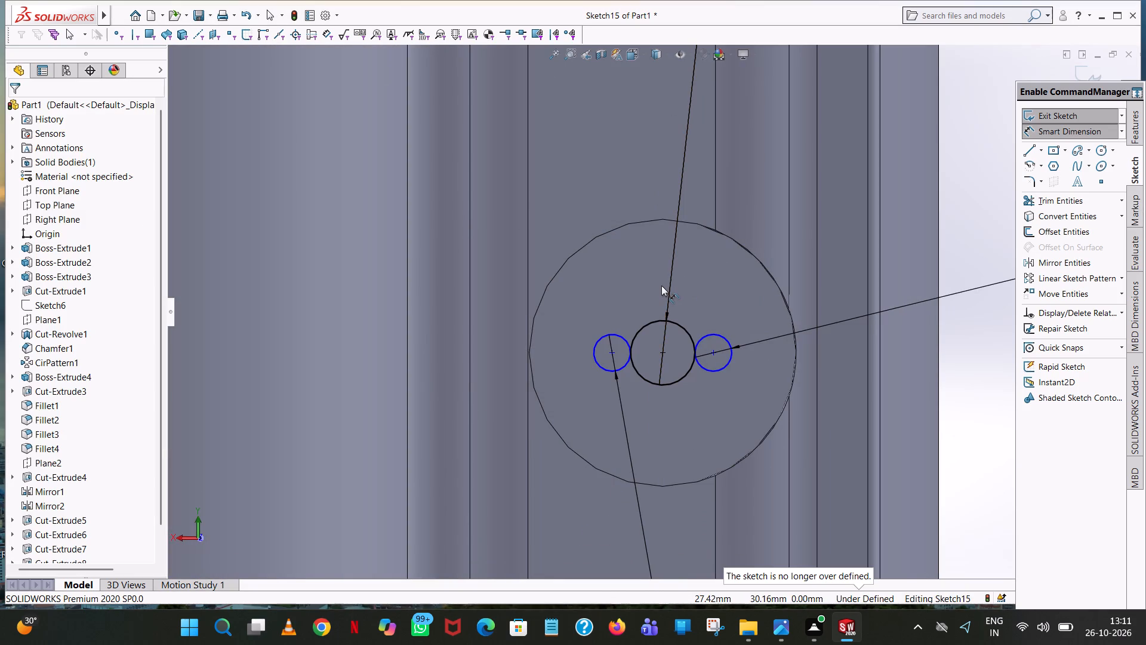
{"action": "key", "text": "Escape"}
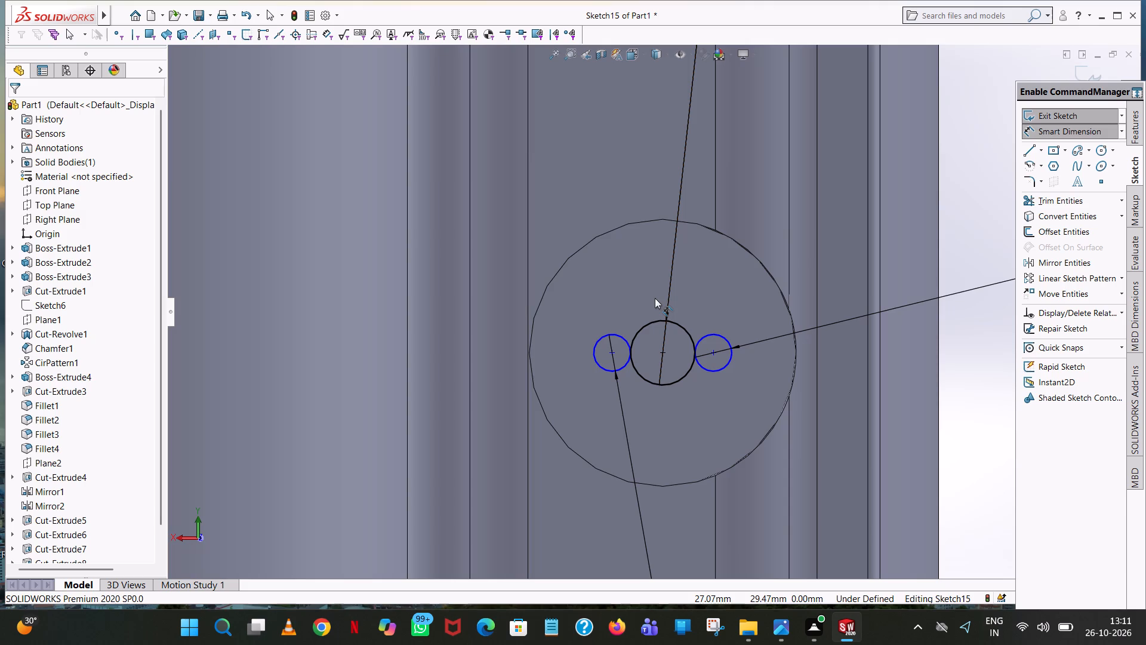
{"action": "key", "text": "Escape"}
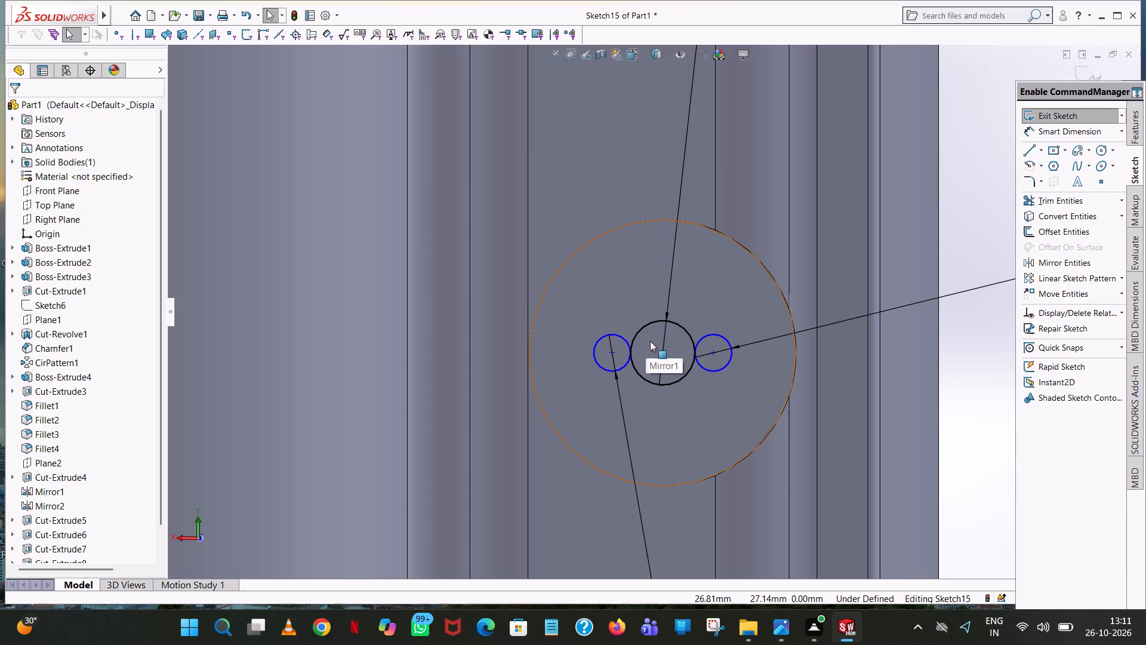
Add horizontal relations between each small circle's centre and the central circle's centre.
{"action": "left_click", "coordinate": [614, 351], "text": "ctrl"}
{"action": "left_click", "coordinate": [663, 352], "text": "ctrl"}
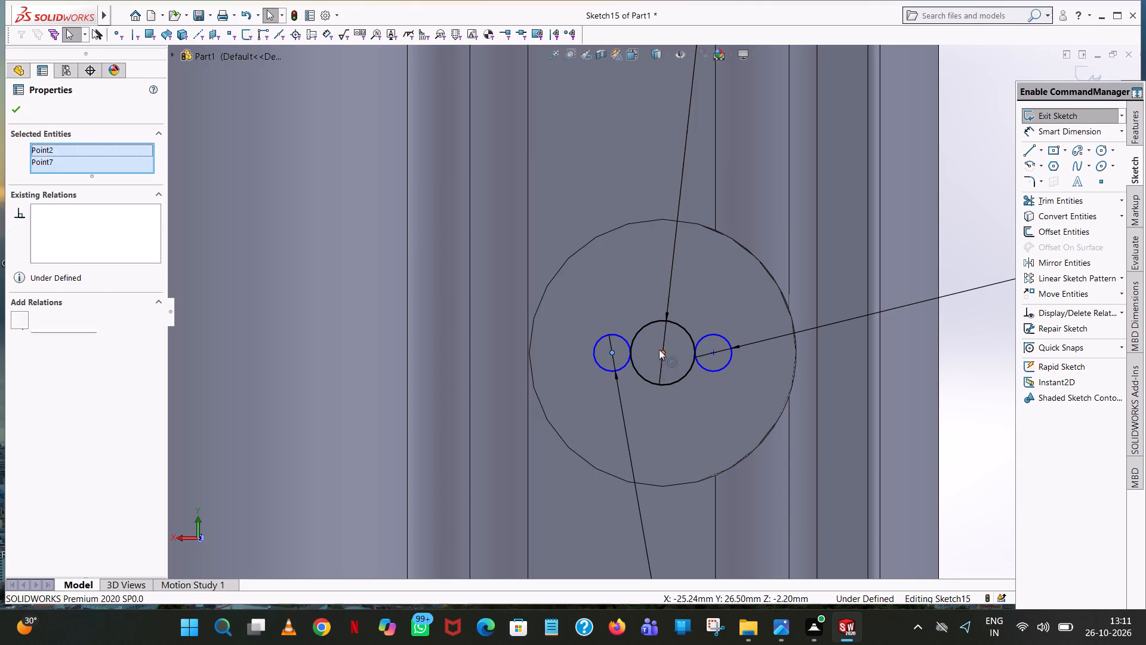
{"action": "left_click", "coordinate": [56, 316]}
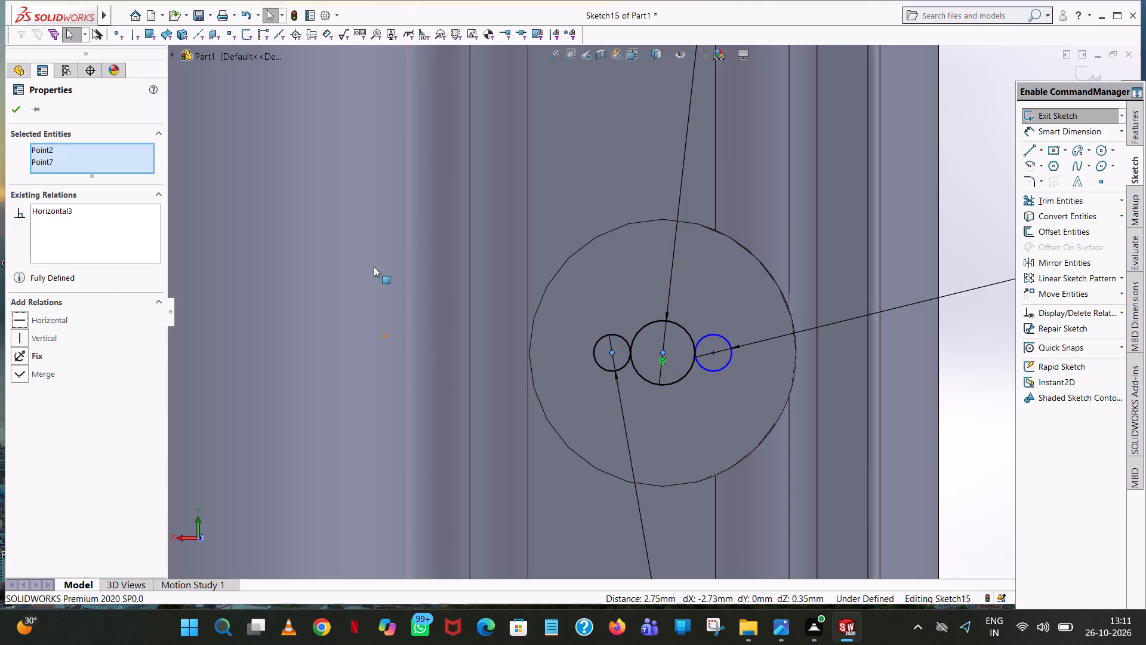
{"action": "left_click", "coordinate": [715, 351]}
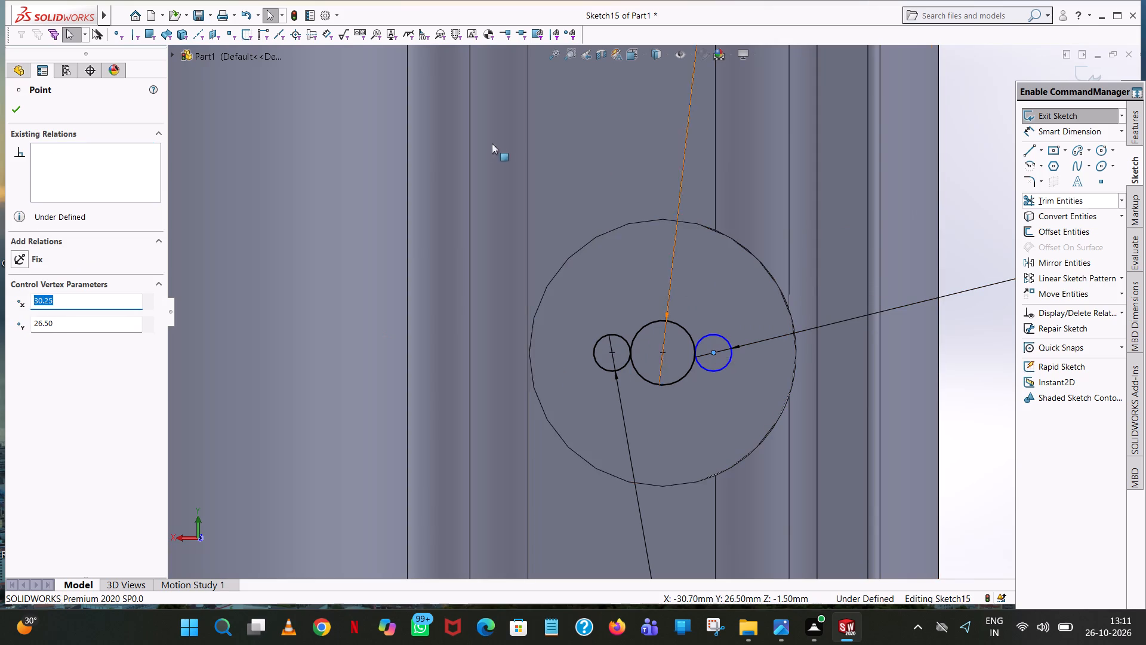
{"action": "left_click", "coordinate": [17, 109]}
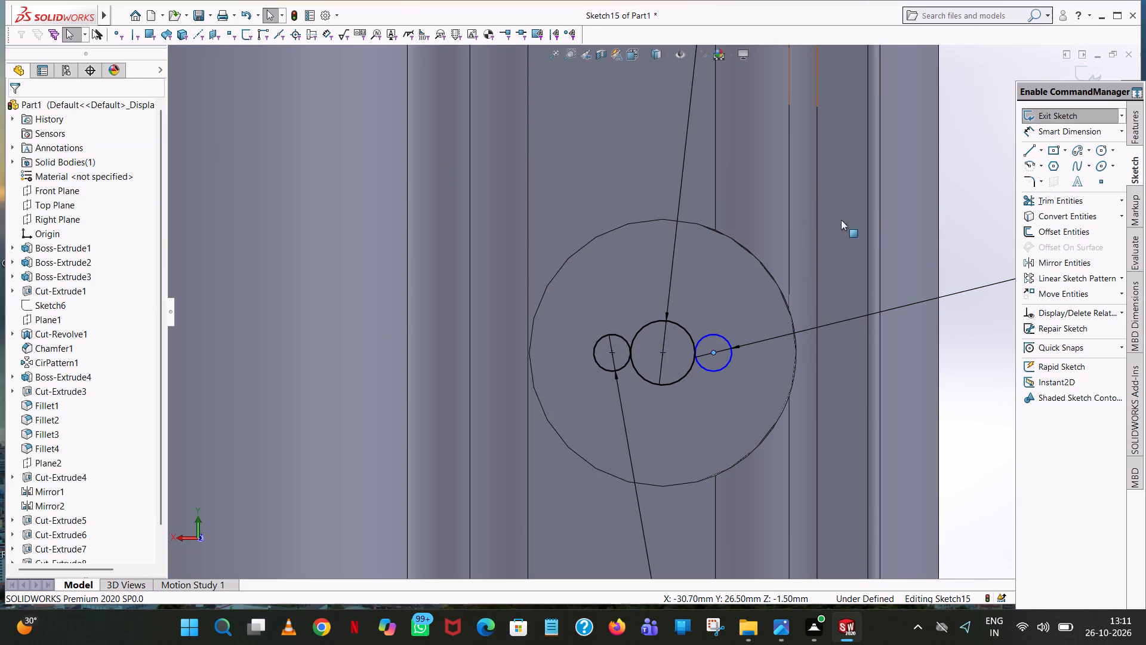
{"action": "left_click", "coordinate": [971, 227]}
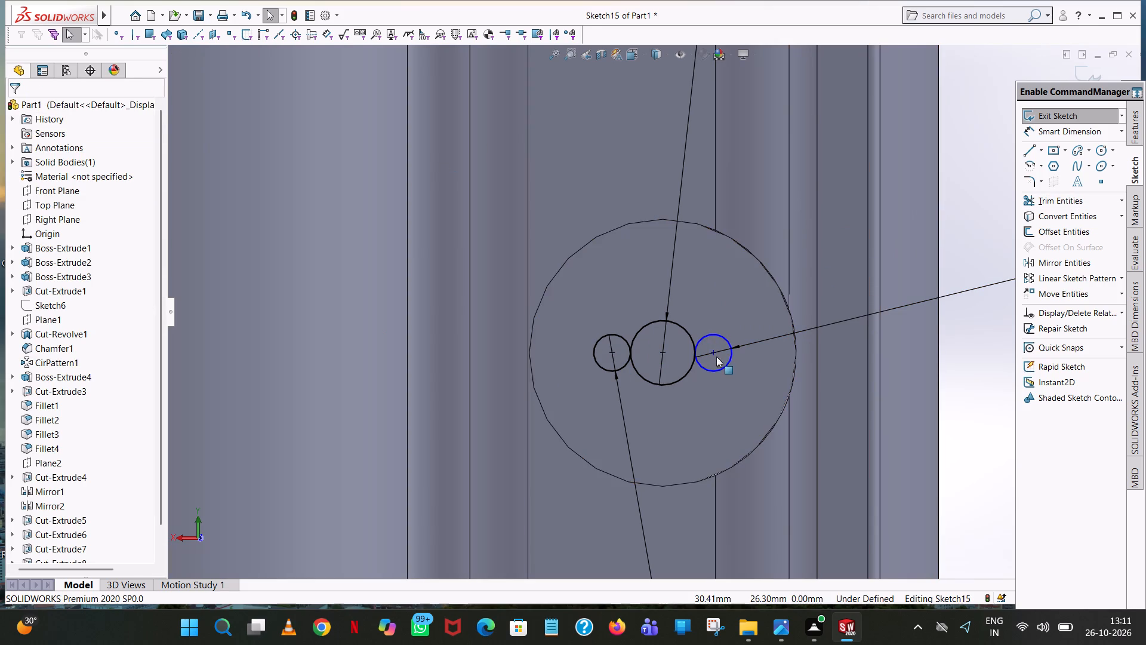
{"action": "left_click", "coordinate": [715, 352], "text": "ctrl"}
{"action": "left_click", "coordinate": [664, 353], "text": "ctrl"}
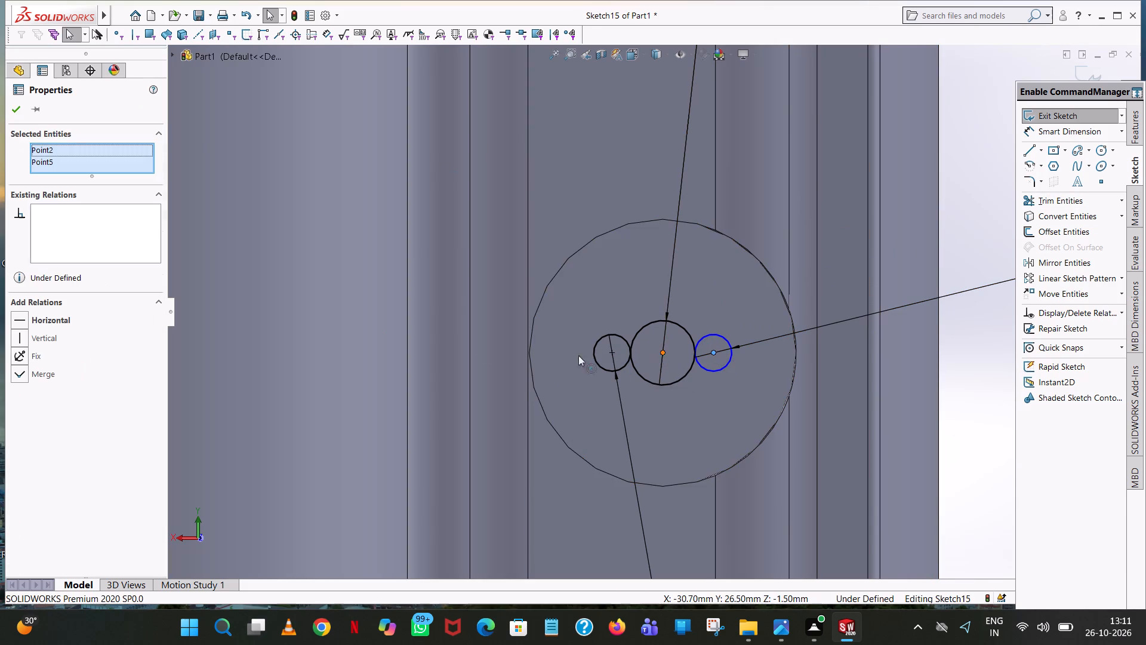
{"action": "left_click", "coordinate": [59, 322]}
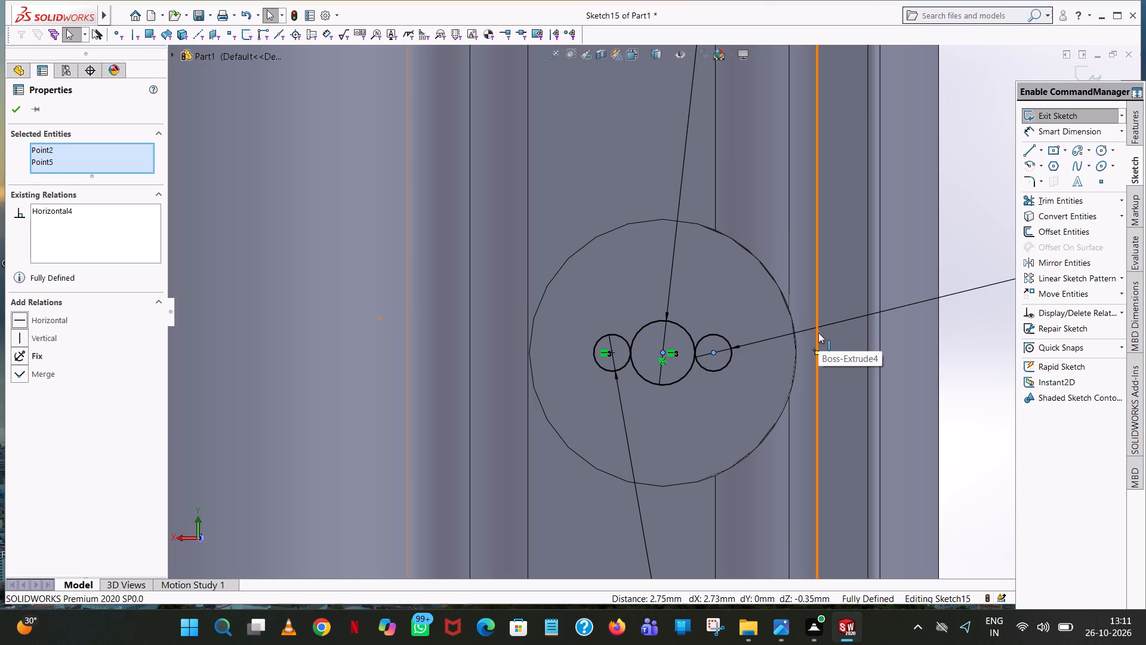
{"action": "scroll", "coordinate": [818, 333], "scroll_direction": "up", "scroll_amount": 5}
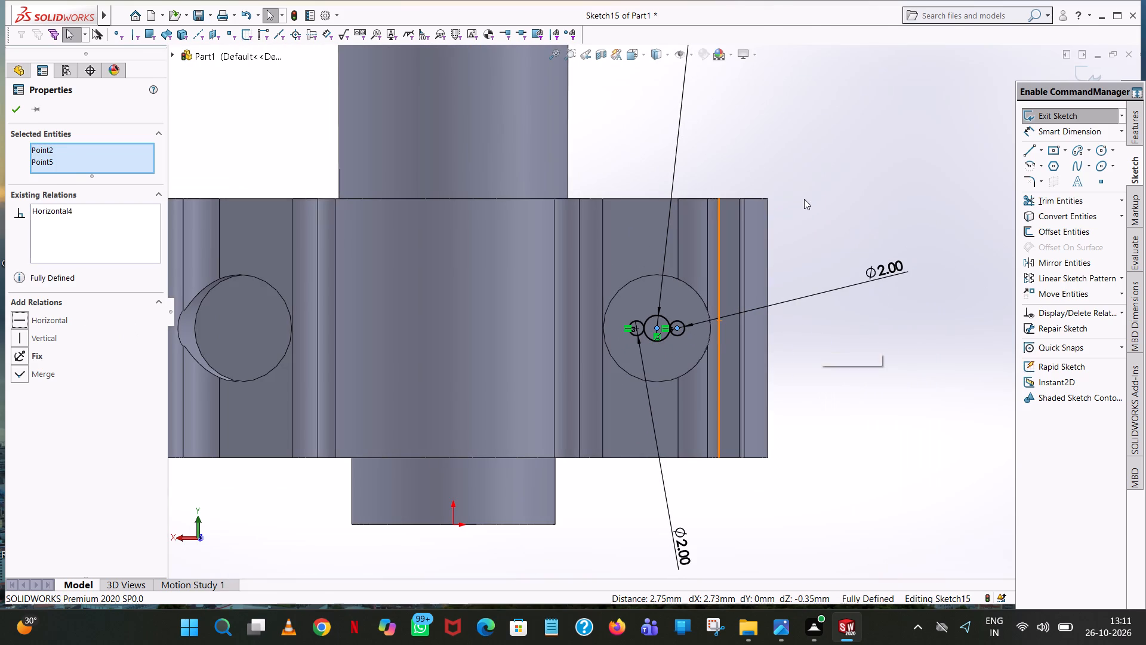
{"action": "left_click", "coordinate": [803, 198]}
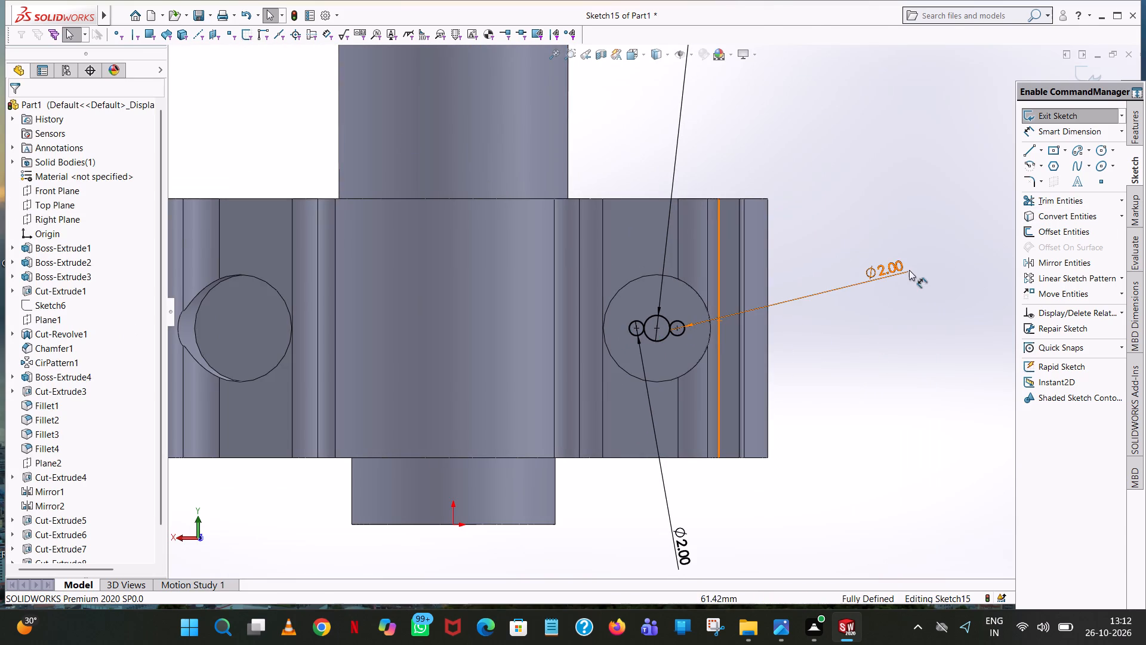
Try an Extruded Cut of the central circle and both small circle regions, blind to 12.50 mm depth.
{"action": "scroll", "coordinate": [910, 270], "scroll_direction": "up", "scroll_amount": 1}
{"action": "middle_click_drag", "start_coordinate": [910, 270], "coordinate": [876, 392]}
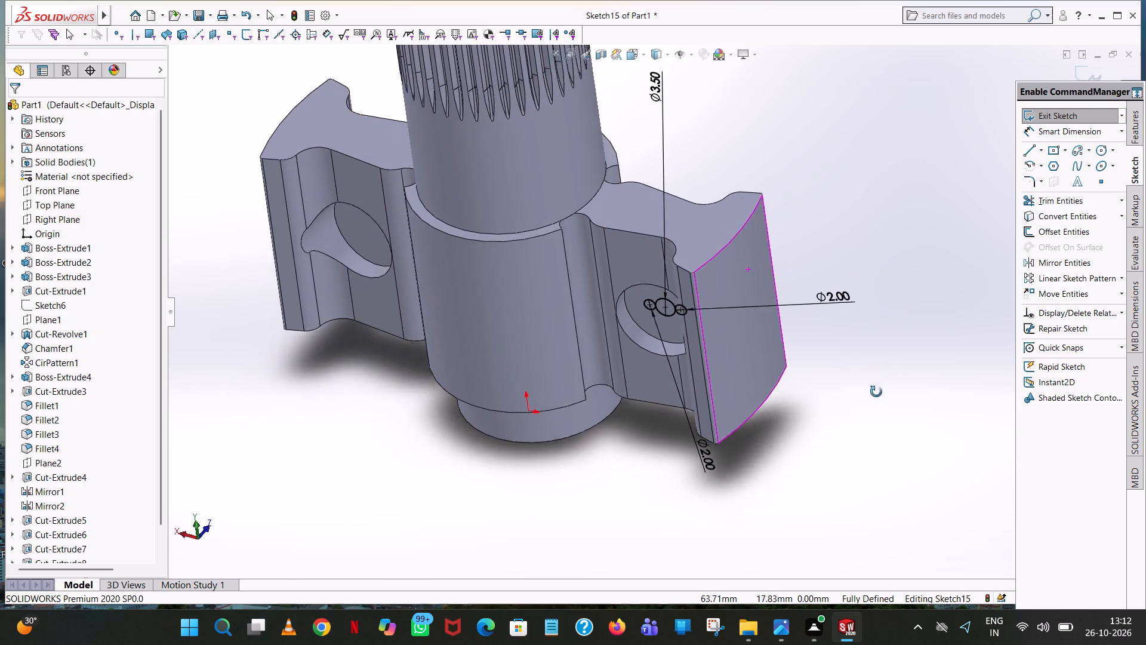
{"action": "middle_click_drag", "start_coordinate": [876, 392], "coordinate": [878, 527]}
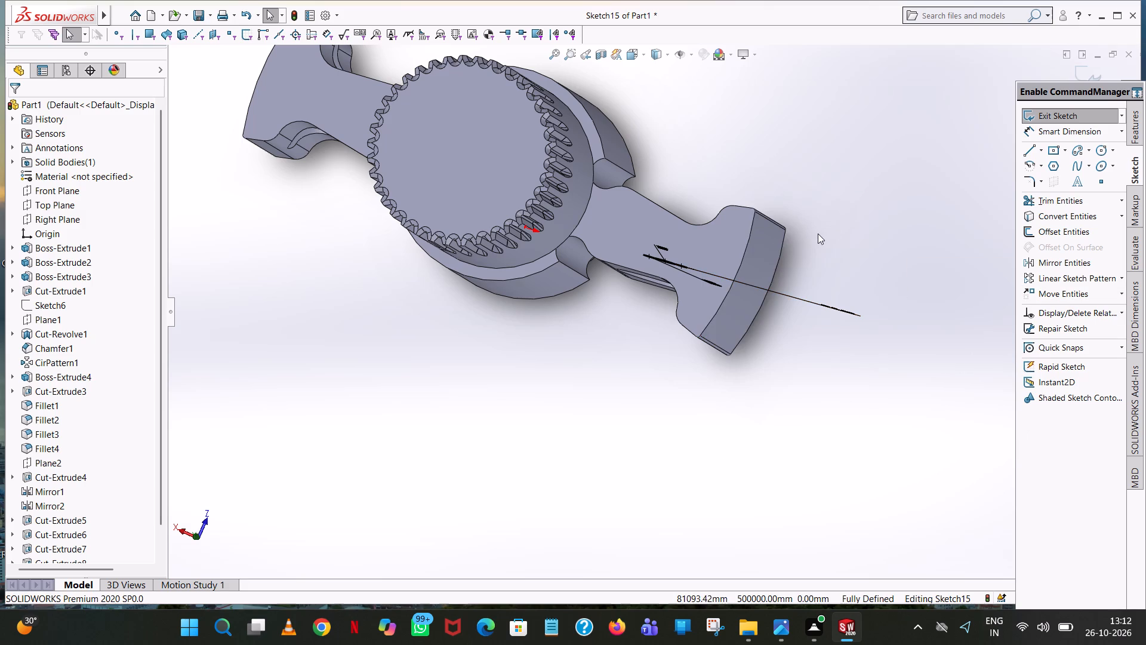
{"action": "middle_click_drag", "start_coordinate": [818, 234], "coordinate": [842, 114]}
{"action": "scroll", "coordinate": [835, 155], "scroll_direction": "up", "scroll_amount": 2}
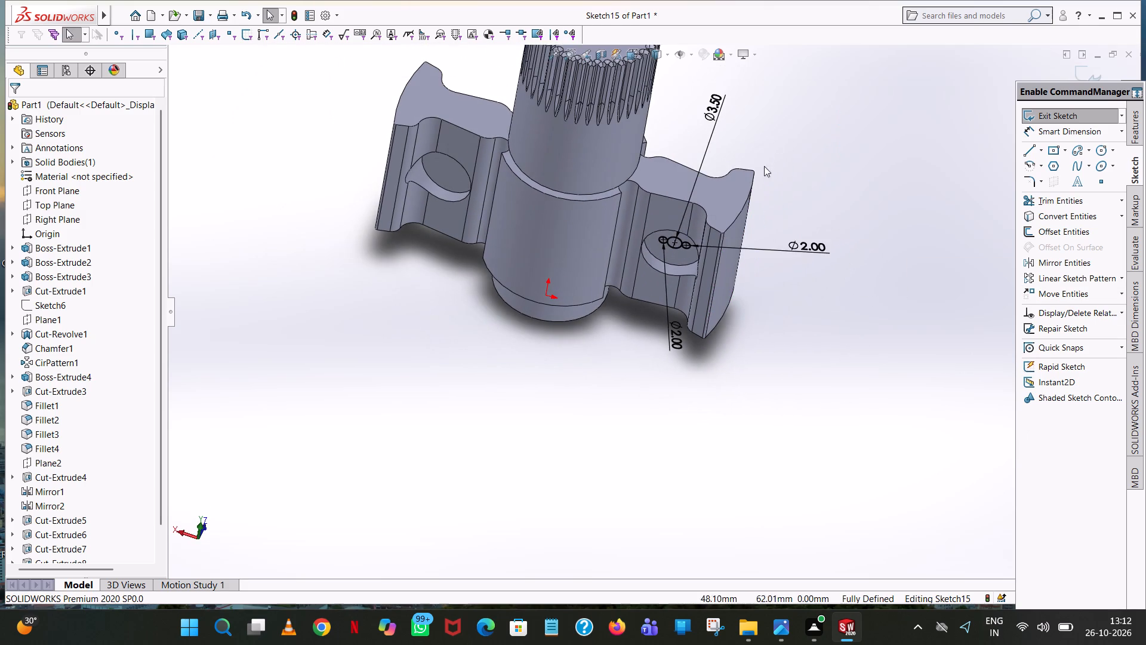
{"action": "left_click", "coordinate": [1135, 132]}
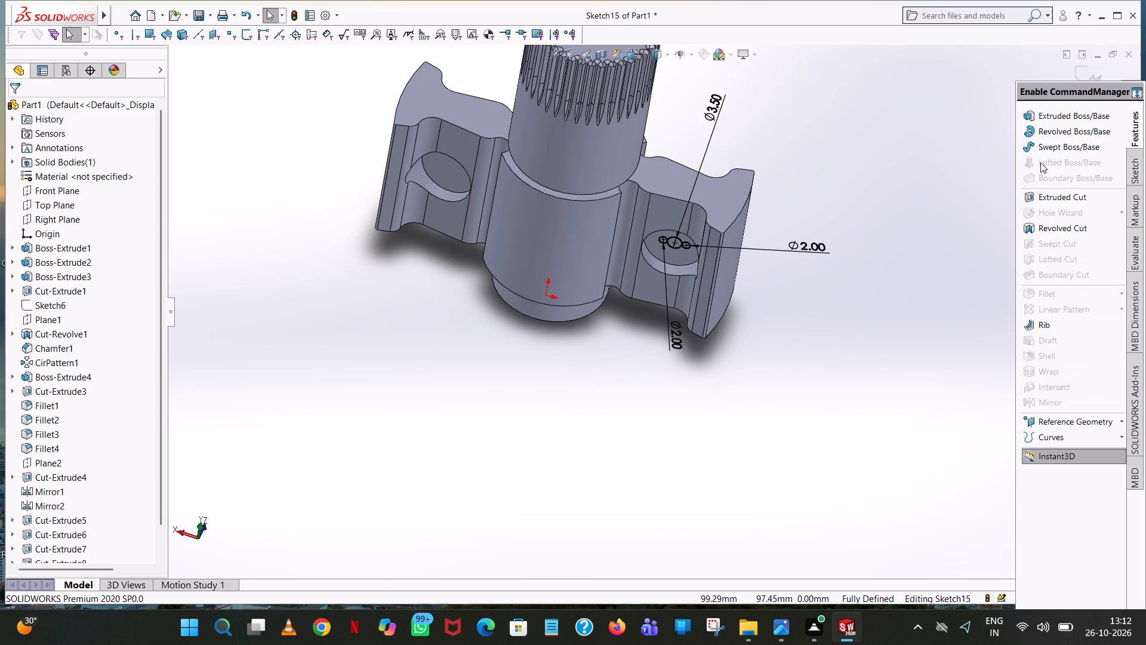
{"action": "left_click", "coordinate": [1033, 197]}
{"action": "scroll", "coordinate": [846, 144], "scroll_direction": "up", "scroll_amount": 1}
{"action": "middle_click_drag", "start_coordinate": [846, 144], "coordinate": [830, 170]}
{"action": "scroll", "coordinate": [679, 276], "scroll_direction": "down", "scroll_amount": 6}
{"action": "scroll", "coordinate": [611, 279], "scroll_direction": "up", "scroll_amount": 1}
{"action": "middle_click_drag", "start_coordinate": [612, 278], "coordinate": [673, 207]}
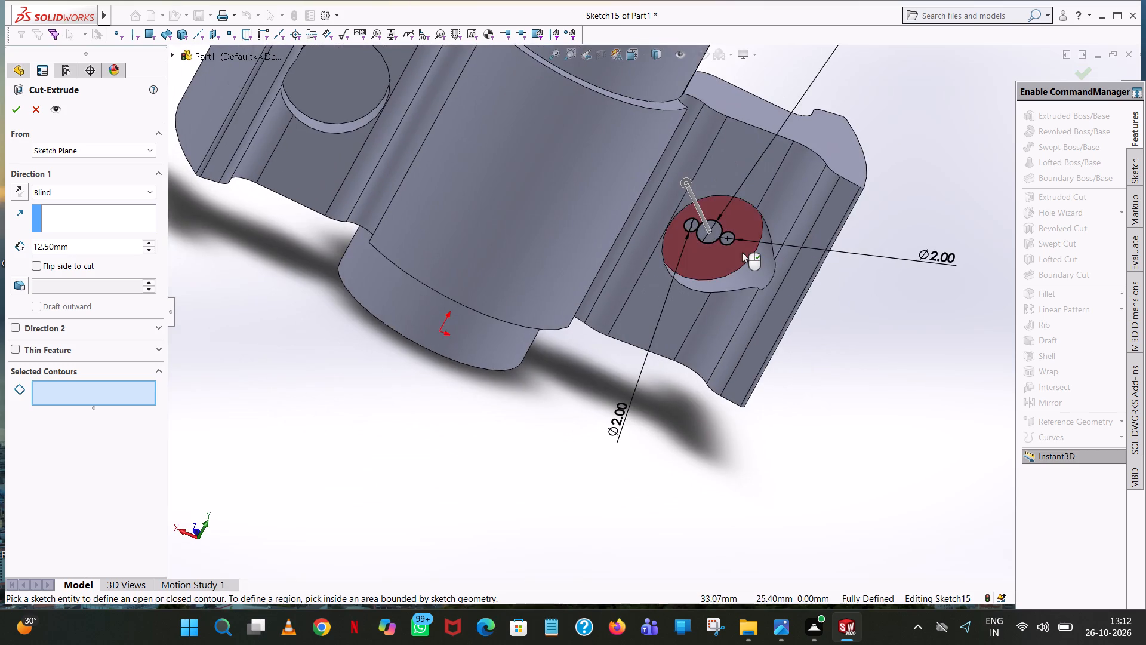
{"action": "scroll", "coordinate": [738, 254], "scroll_direction": "down", "scroll_amount": 6}
{"action": "left_click", "coordinate": [663, 225]}
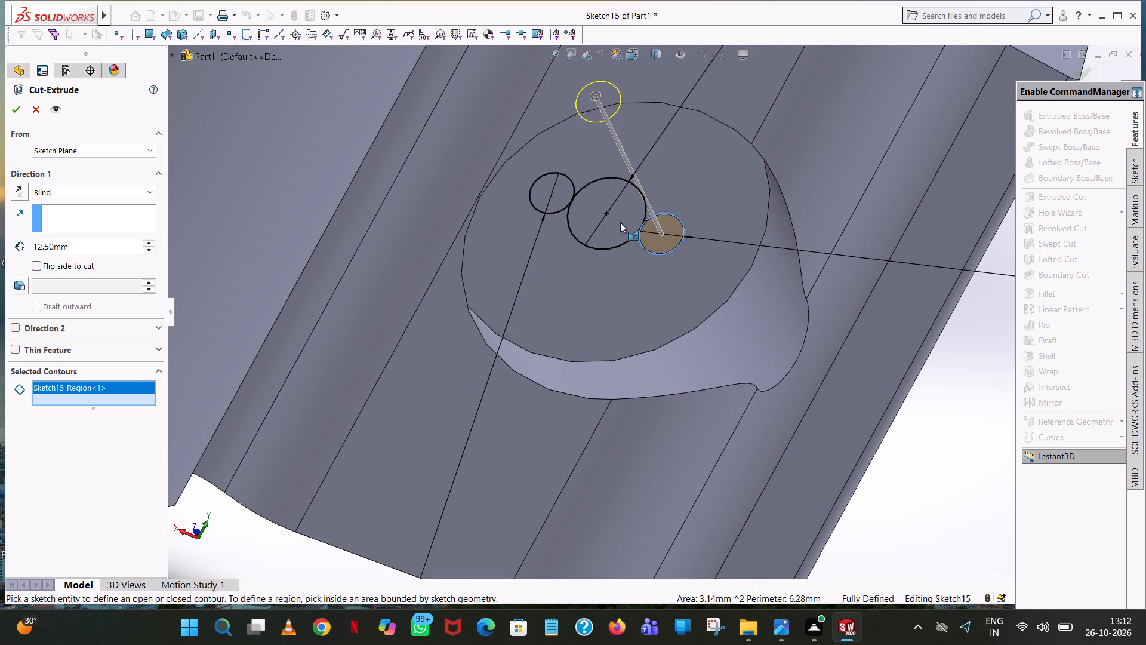
{"action": "left_click", "coordinate": [601, 216]}
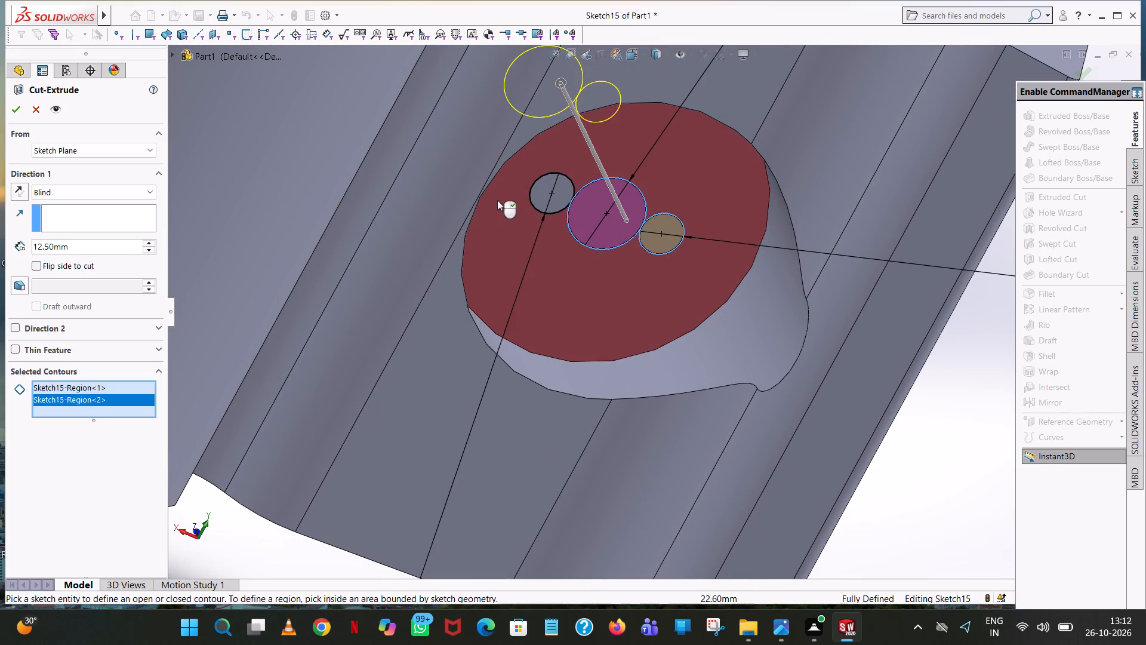
{"action": "left_click", "coordinate": [537, 196]}
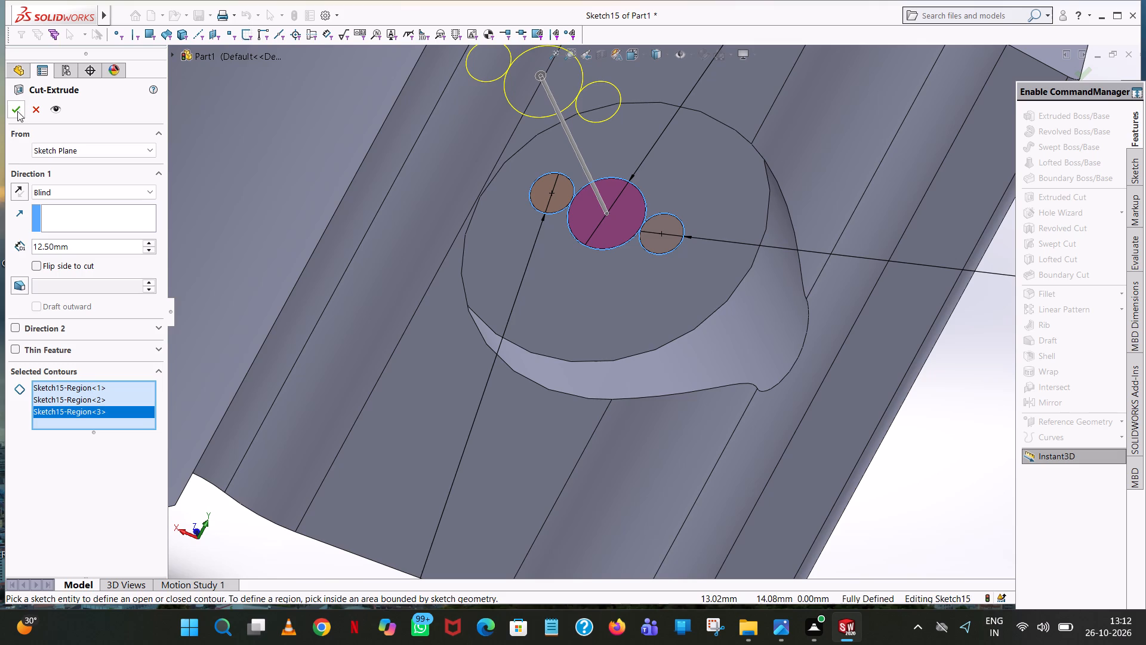
{"action": "left_click", "coordinate": [17, 111]}
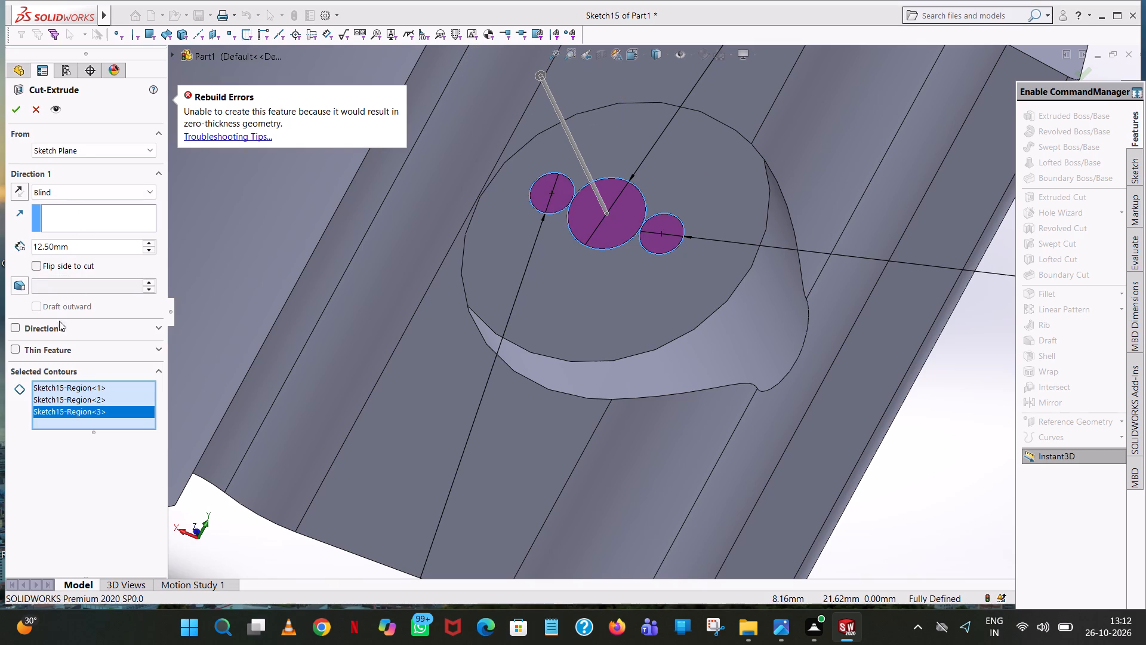
Examine the cut profile closely where the outer small circle meets the central circle.
{"action": "middle_click_drag", "start_coordinate": [619, 228], "coordinate": [563, 191]}
{"action": "scroll", "coordinate": [619, 228], "scroll_direction": "up", "scroll_amount": 1}
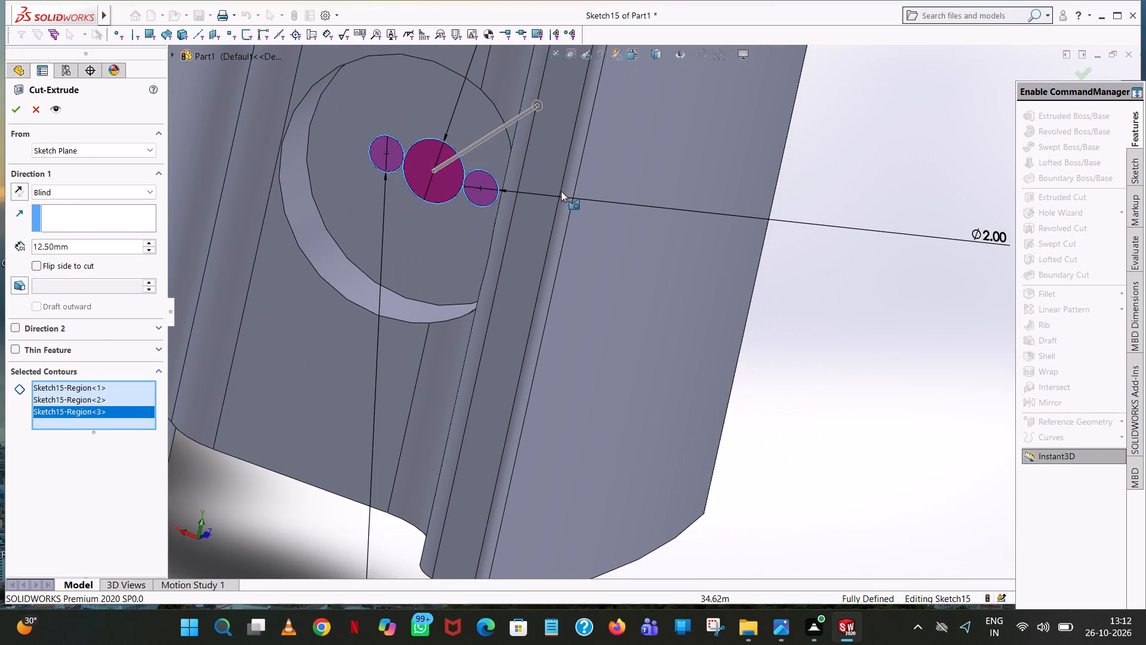
{"action": "scroll", "coordinate": [561, 191], "scroll_direction": "up", "scroll_amount": 4}
{"action": "scroll", "coordinate": [738, 218], "scroll_direction": "up", "scroll_amount": 1}
{"action": "middle_click_drag", "start_coordinate": [738, 218], "coordinate": [532, 319]}
{"action": "scroll", "coordinate": [451, 306], "scroll_direction": "up", "scroll_amount": 1}
{"action": "scroll", "coordinate": [273, 288], "scroll_direction": "down", "scroll_amount": 6}
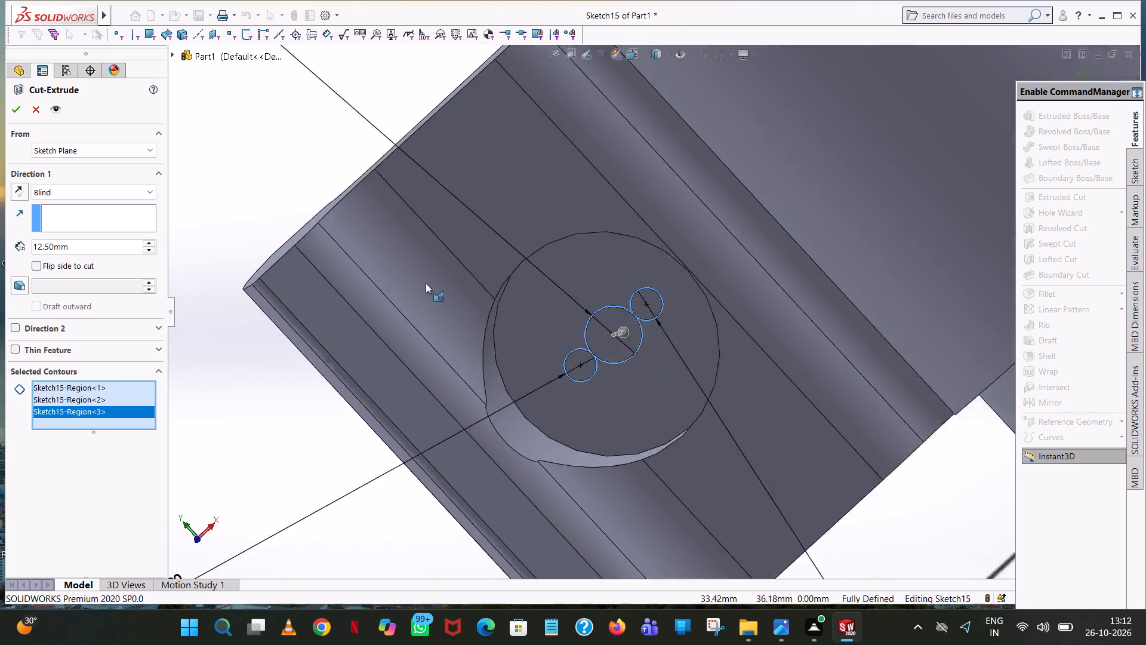
{"action": "scroll", "coordinate": [426, 283], "scroll_direction": "down", "scroll_amount": 4}
{"action": "scroll", "coordinate": [939, 486], "scroll_direction": "down", "scroll_amount": 6}
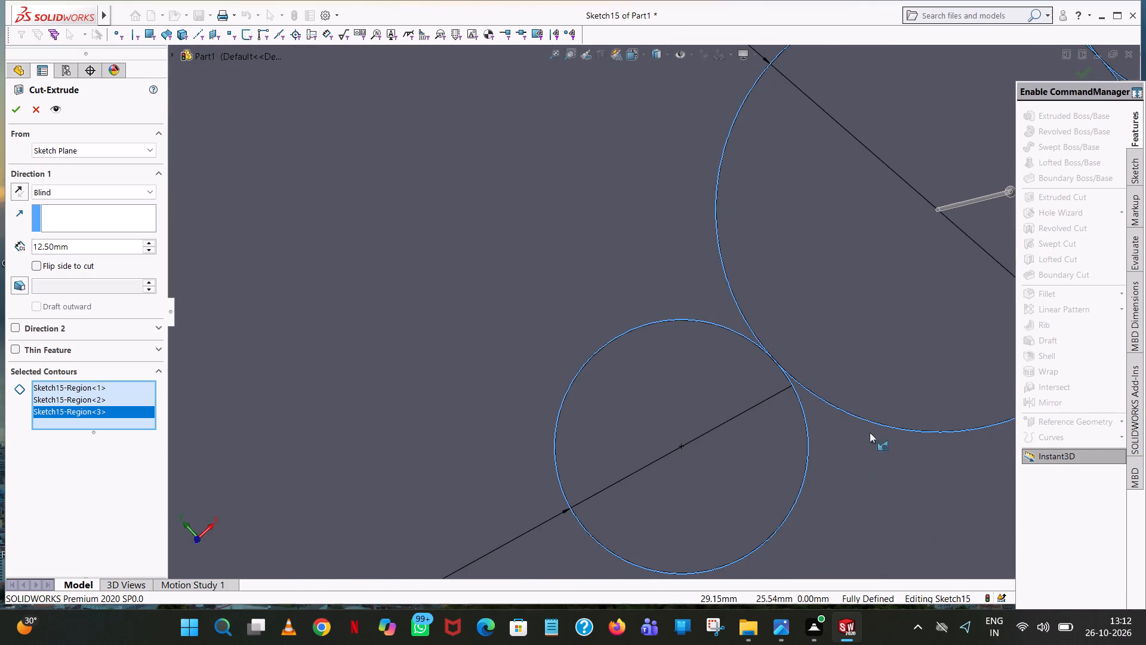
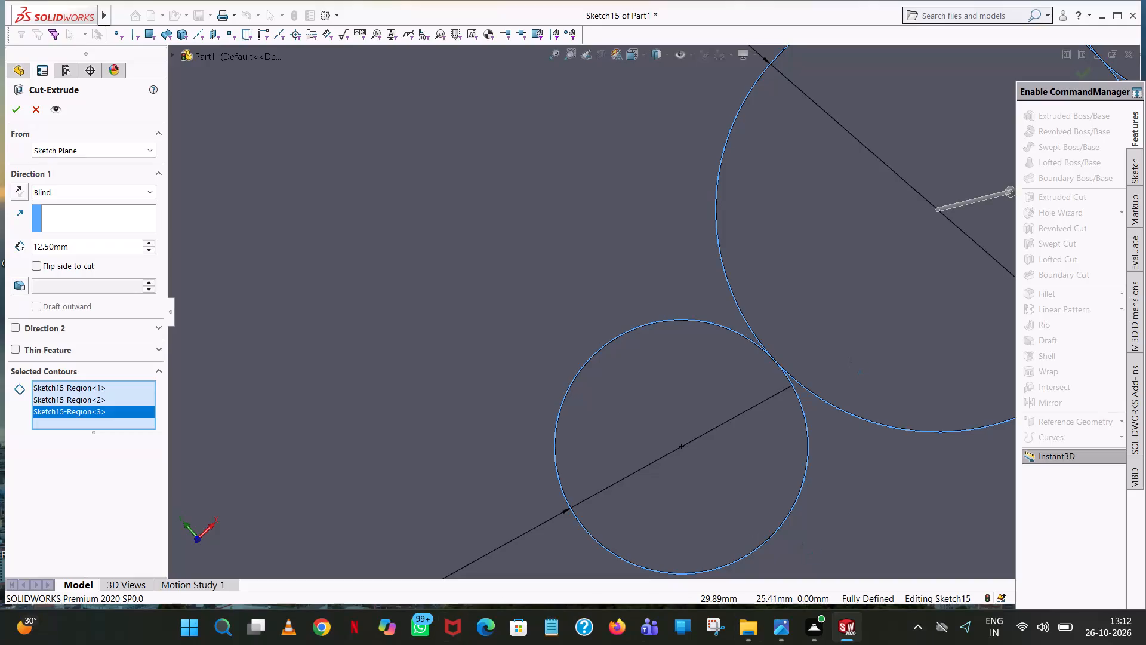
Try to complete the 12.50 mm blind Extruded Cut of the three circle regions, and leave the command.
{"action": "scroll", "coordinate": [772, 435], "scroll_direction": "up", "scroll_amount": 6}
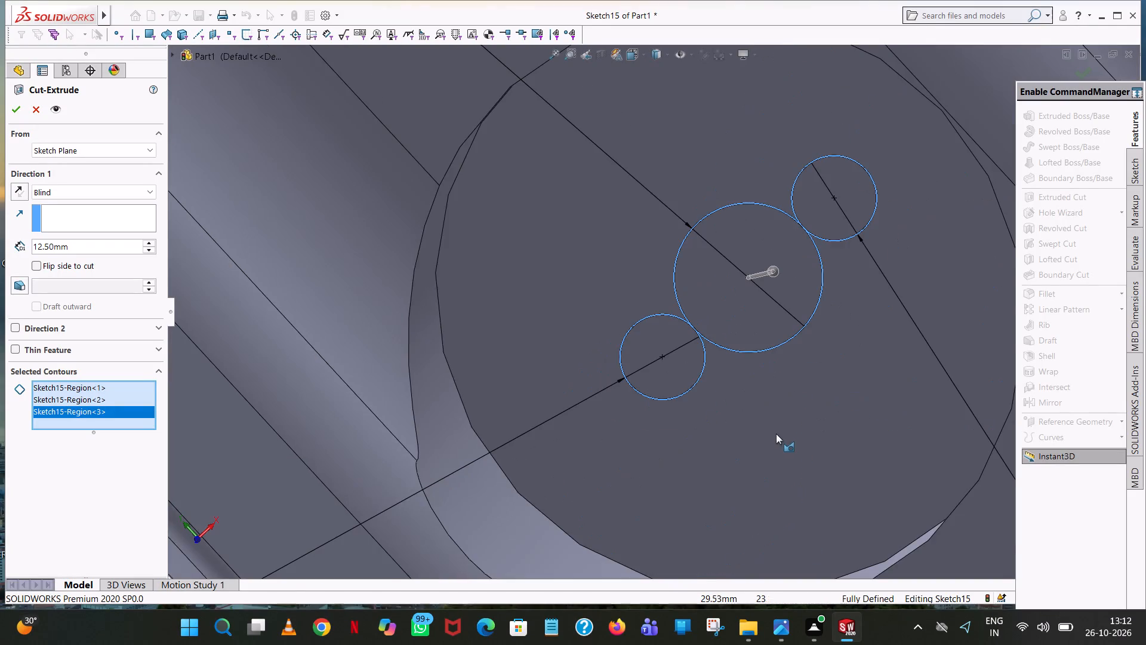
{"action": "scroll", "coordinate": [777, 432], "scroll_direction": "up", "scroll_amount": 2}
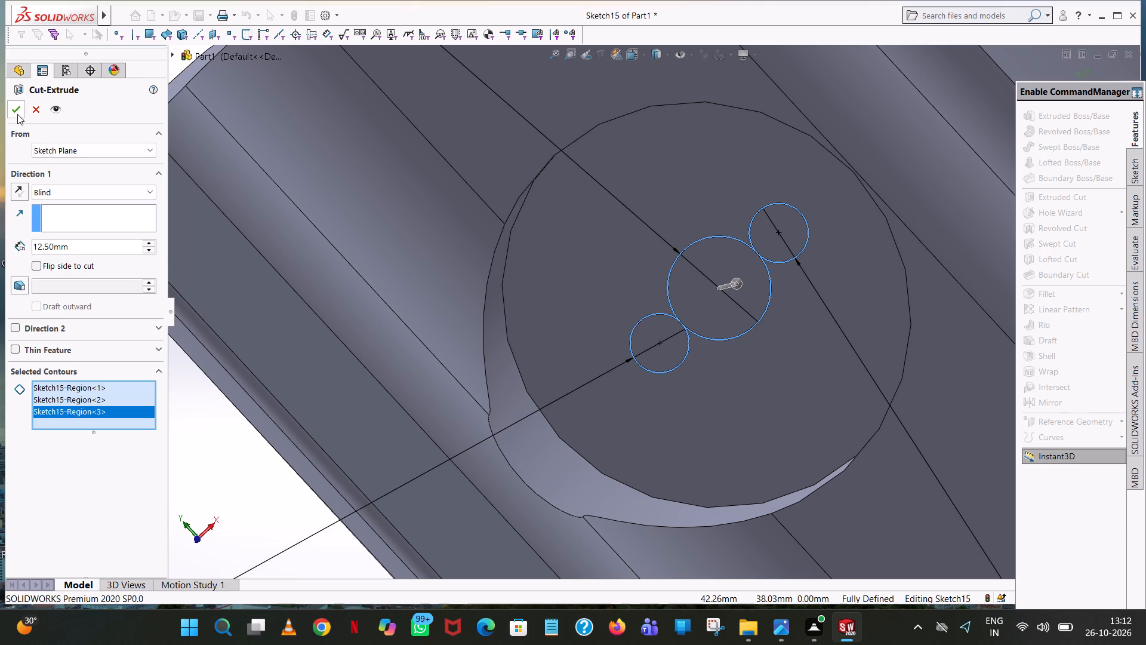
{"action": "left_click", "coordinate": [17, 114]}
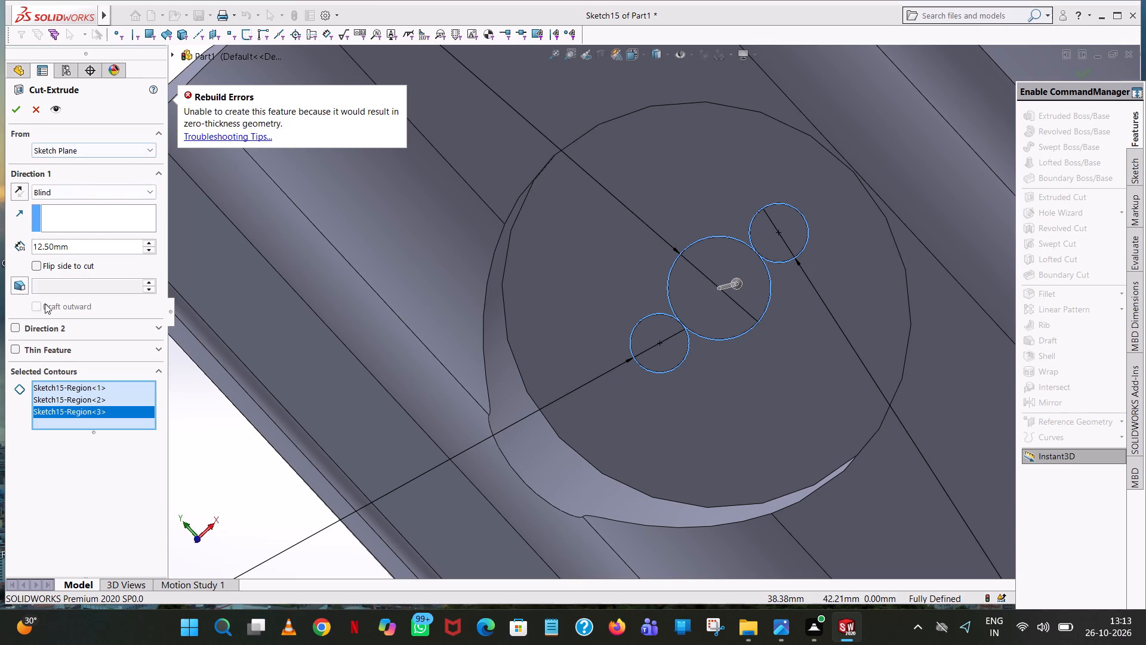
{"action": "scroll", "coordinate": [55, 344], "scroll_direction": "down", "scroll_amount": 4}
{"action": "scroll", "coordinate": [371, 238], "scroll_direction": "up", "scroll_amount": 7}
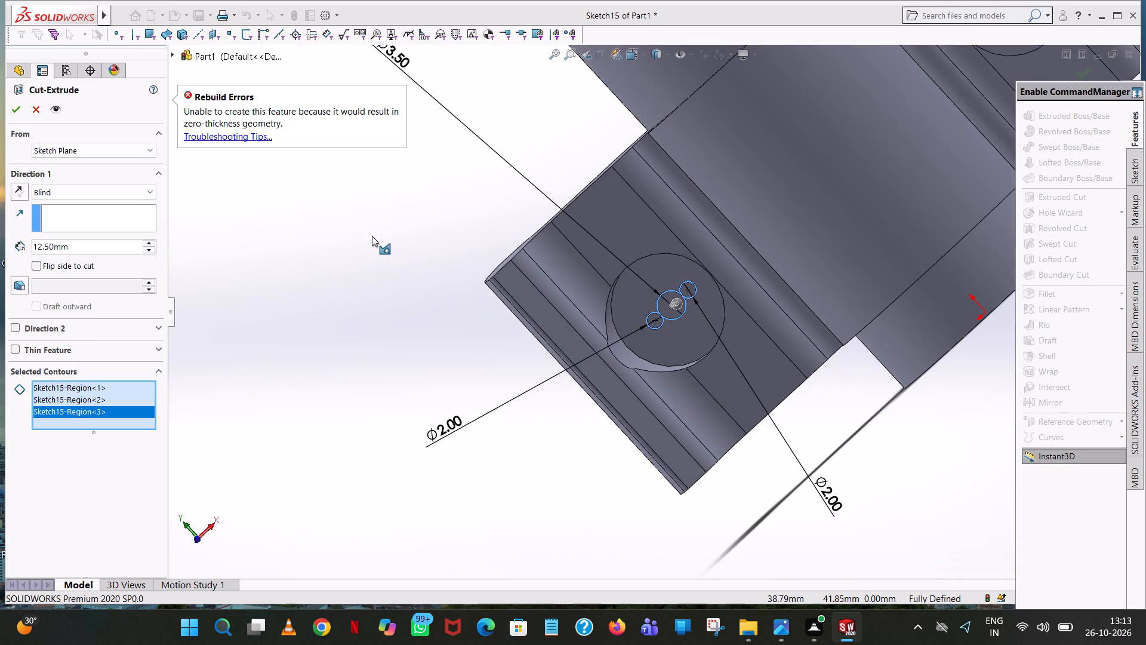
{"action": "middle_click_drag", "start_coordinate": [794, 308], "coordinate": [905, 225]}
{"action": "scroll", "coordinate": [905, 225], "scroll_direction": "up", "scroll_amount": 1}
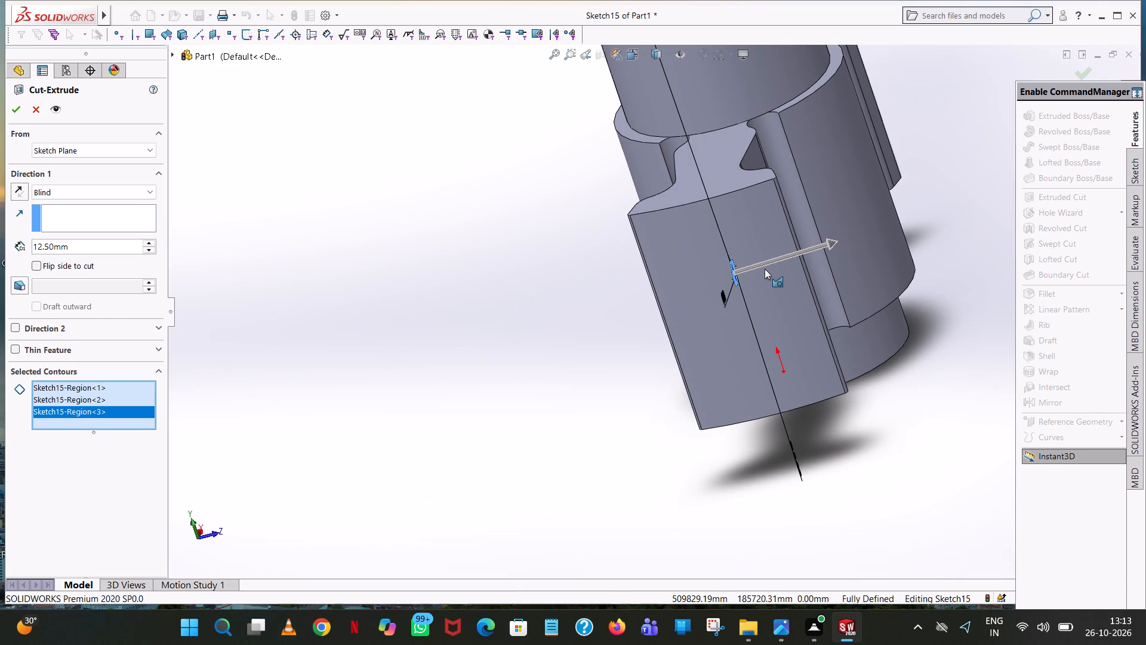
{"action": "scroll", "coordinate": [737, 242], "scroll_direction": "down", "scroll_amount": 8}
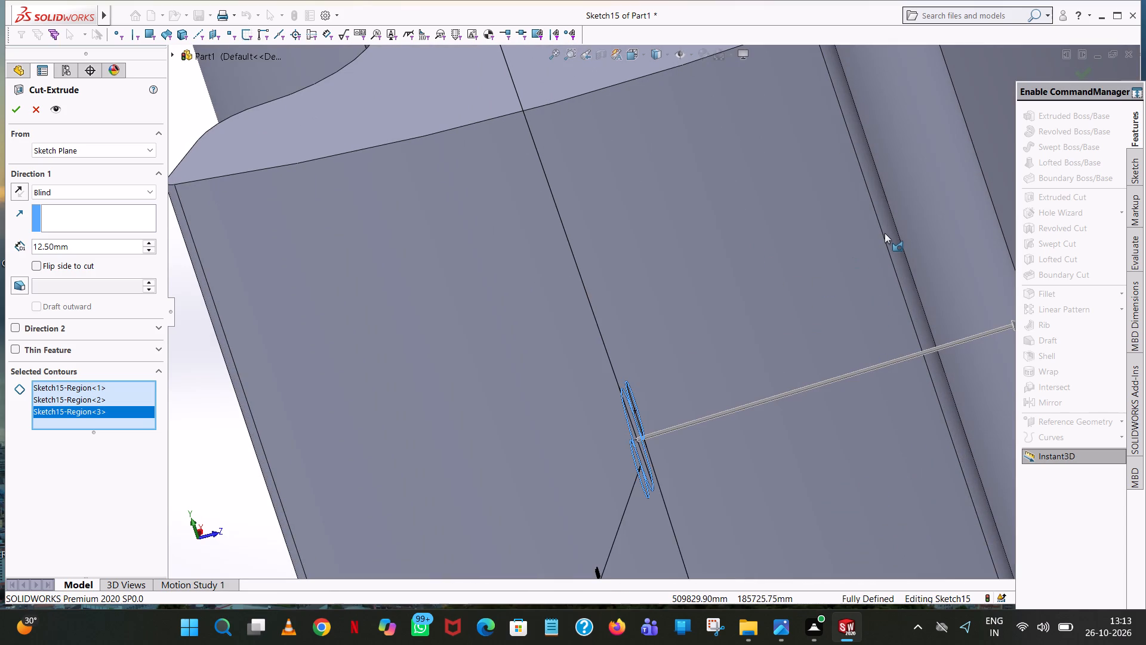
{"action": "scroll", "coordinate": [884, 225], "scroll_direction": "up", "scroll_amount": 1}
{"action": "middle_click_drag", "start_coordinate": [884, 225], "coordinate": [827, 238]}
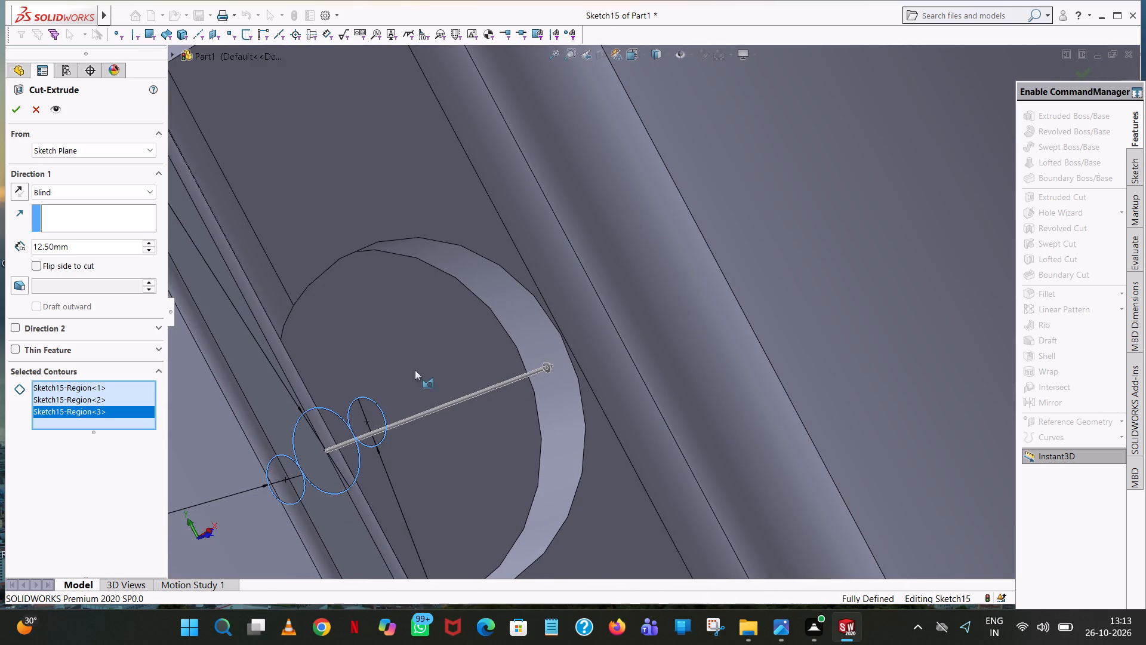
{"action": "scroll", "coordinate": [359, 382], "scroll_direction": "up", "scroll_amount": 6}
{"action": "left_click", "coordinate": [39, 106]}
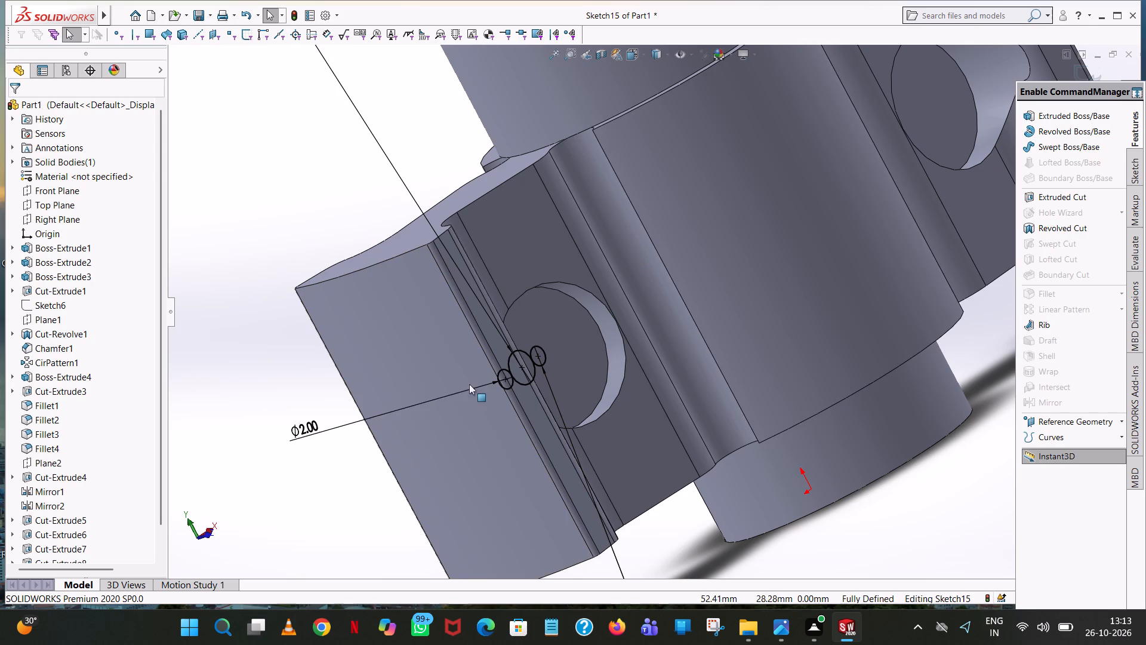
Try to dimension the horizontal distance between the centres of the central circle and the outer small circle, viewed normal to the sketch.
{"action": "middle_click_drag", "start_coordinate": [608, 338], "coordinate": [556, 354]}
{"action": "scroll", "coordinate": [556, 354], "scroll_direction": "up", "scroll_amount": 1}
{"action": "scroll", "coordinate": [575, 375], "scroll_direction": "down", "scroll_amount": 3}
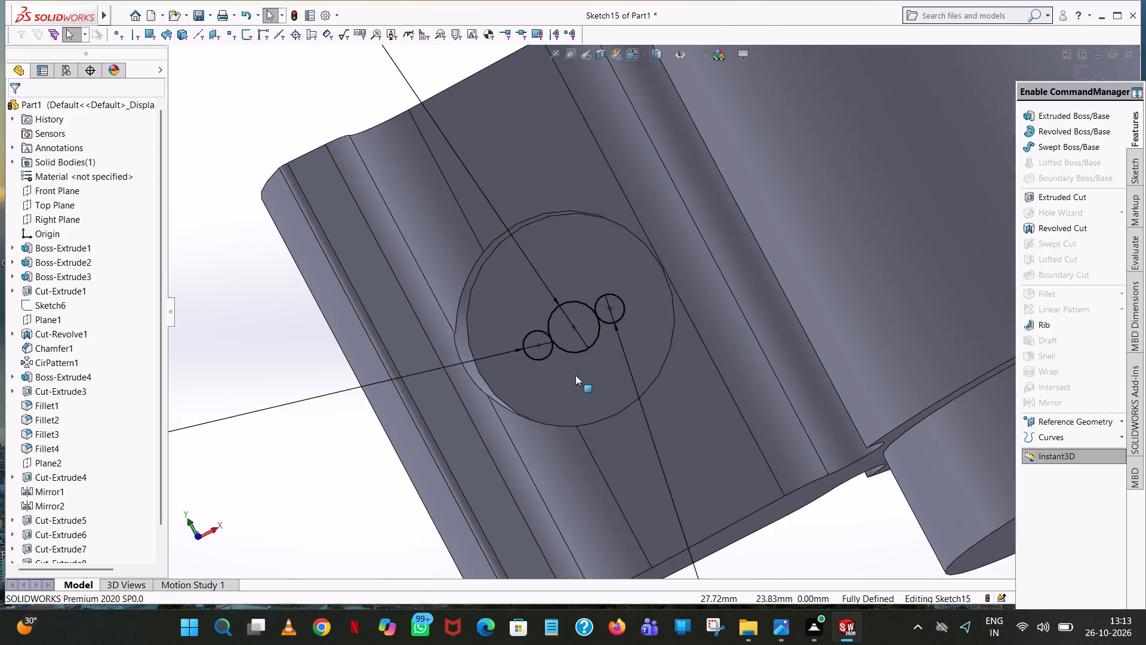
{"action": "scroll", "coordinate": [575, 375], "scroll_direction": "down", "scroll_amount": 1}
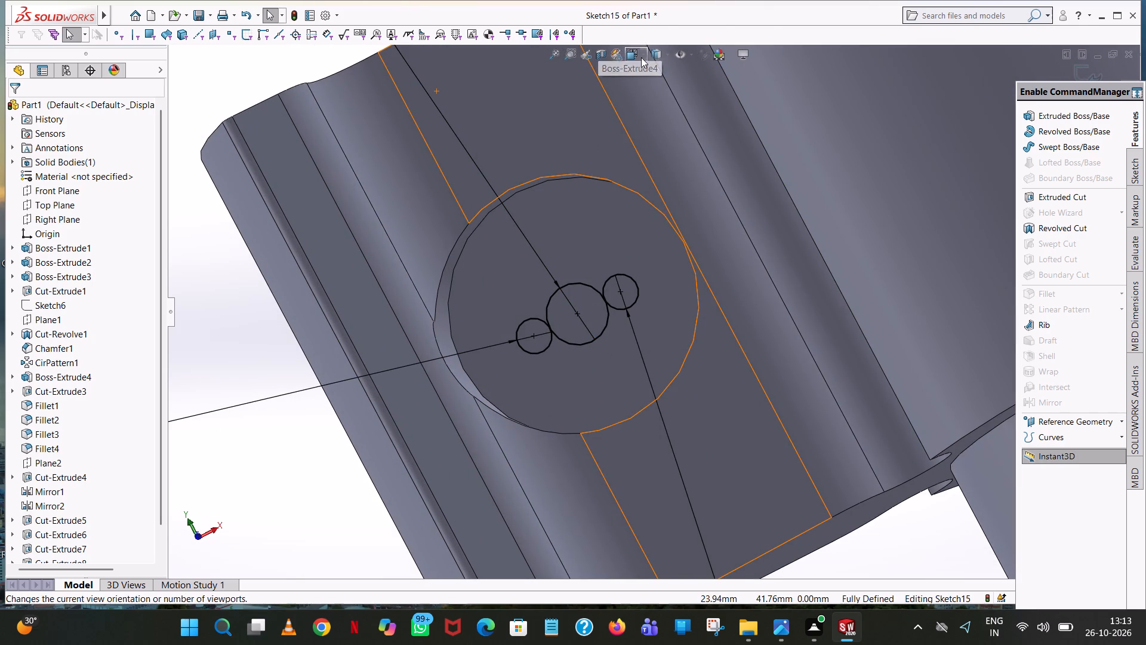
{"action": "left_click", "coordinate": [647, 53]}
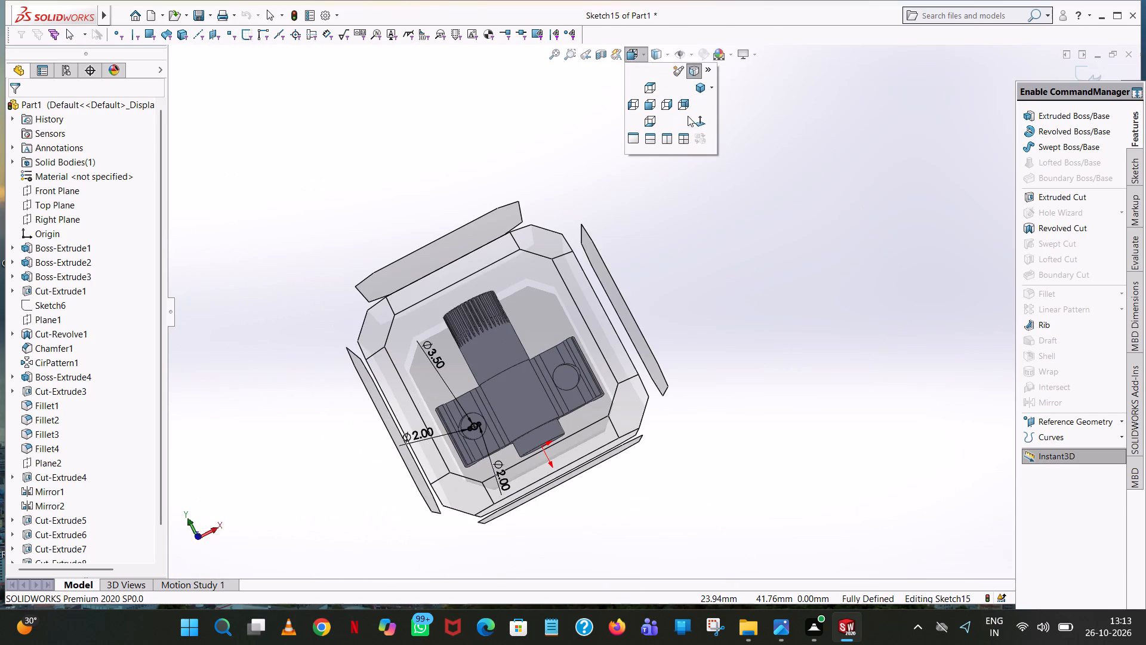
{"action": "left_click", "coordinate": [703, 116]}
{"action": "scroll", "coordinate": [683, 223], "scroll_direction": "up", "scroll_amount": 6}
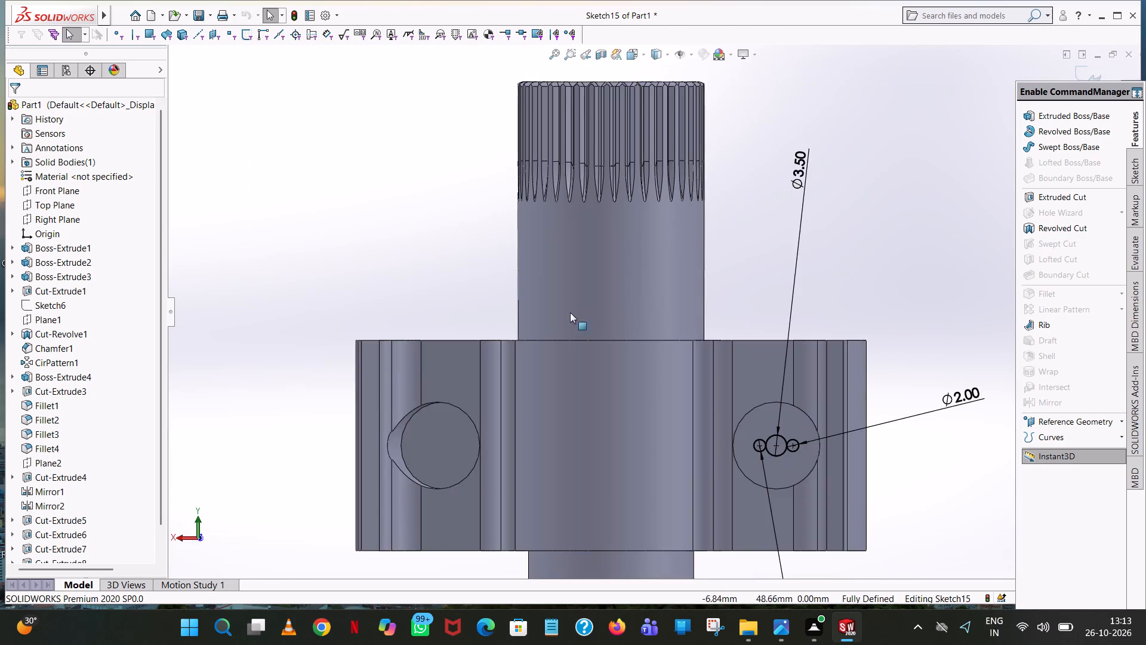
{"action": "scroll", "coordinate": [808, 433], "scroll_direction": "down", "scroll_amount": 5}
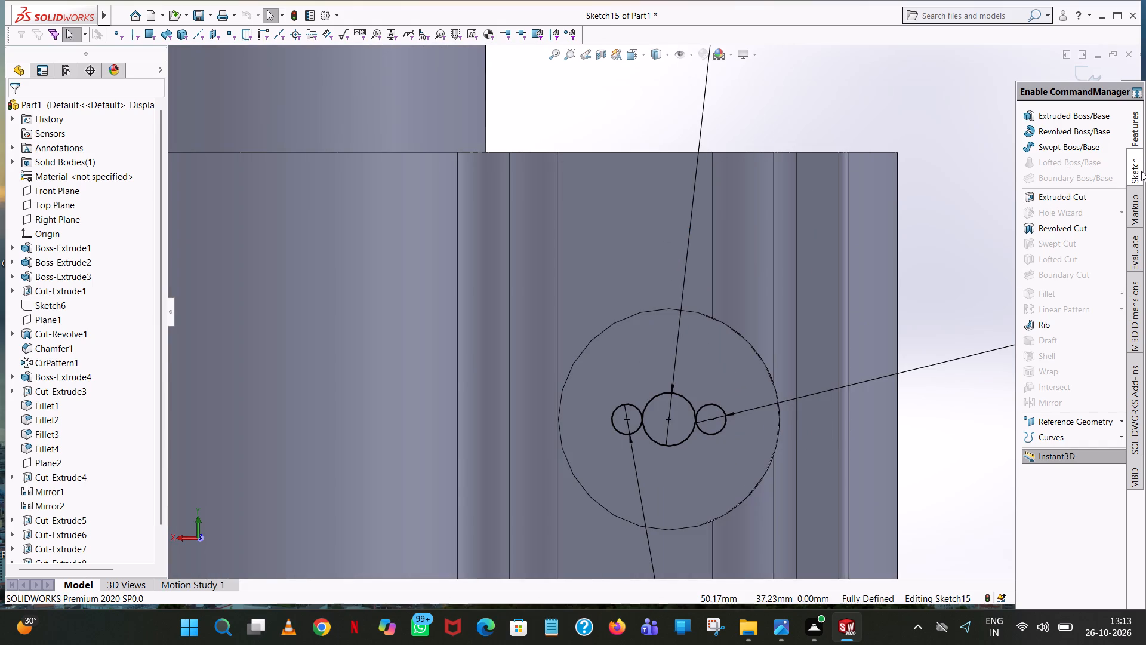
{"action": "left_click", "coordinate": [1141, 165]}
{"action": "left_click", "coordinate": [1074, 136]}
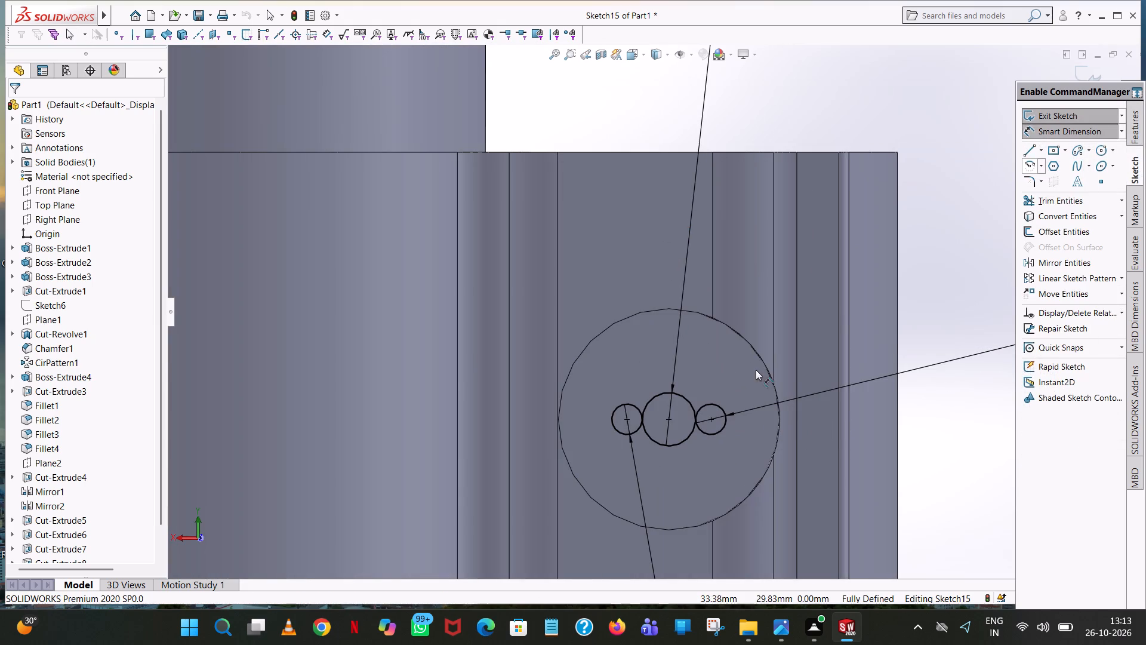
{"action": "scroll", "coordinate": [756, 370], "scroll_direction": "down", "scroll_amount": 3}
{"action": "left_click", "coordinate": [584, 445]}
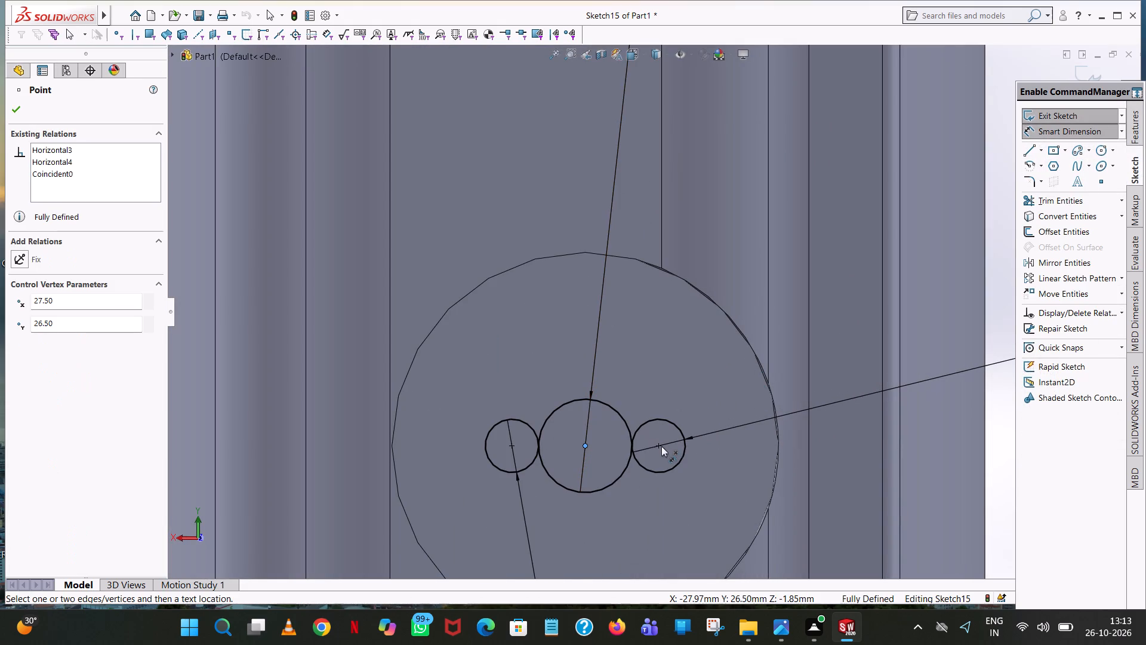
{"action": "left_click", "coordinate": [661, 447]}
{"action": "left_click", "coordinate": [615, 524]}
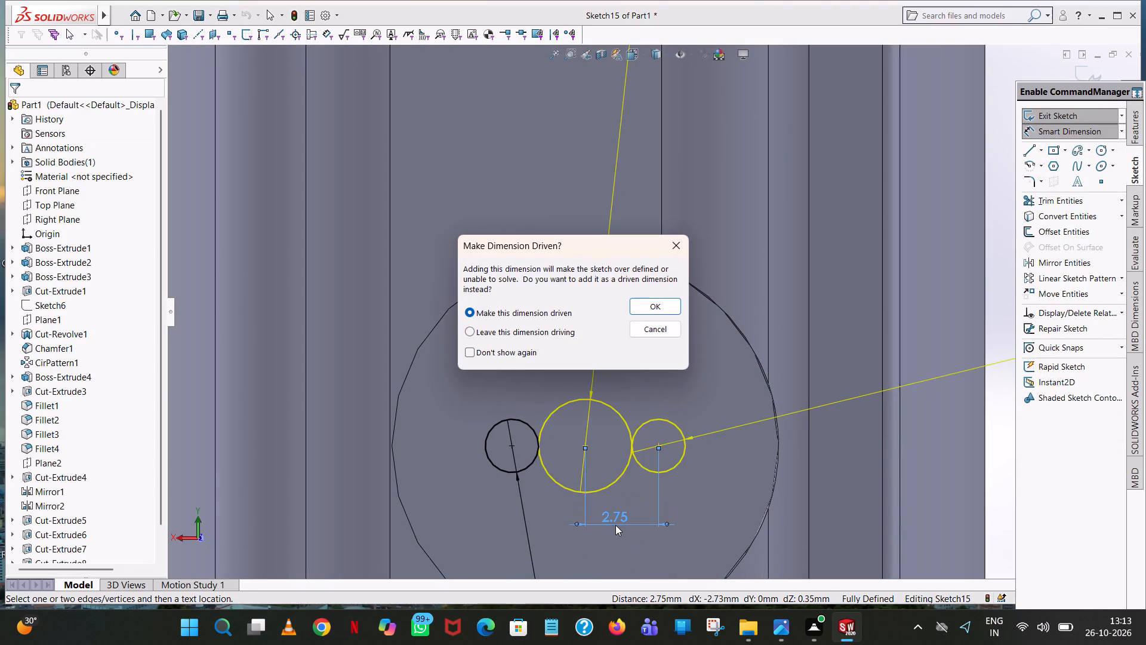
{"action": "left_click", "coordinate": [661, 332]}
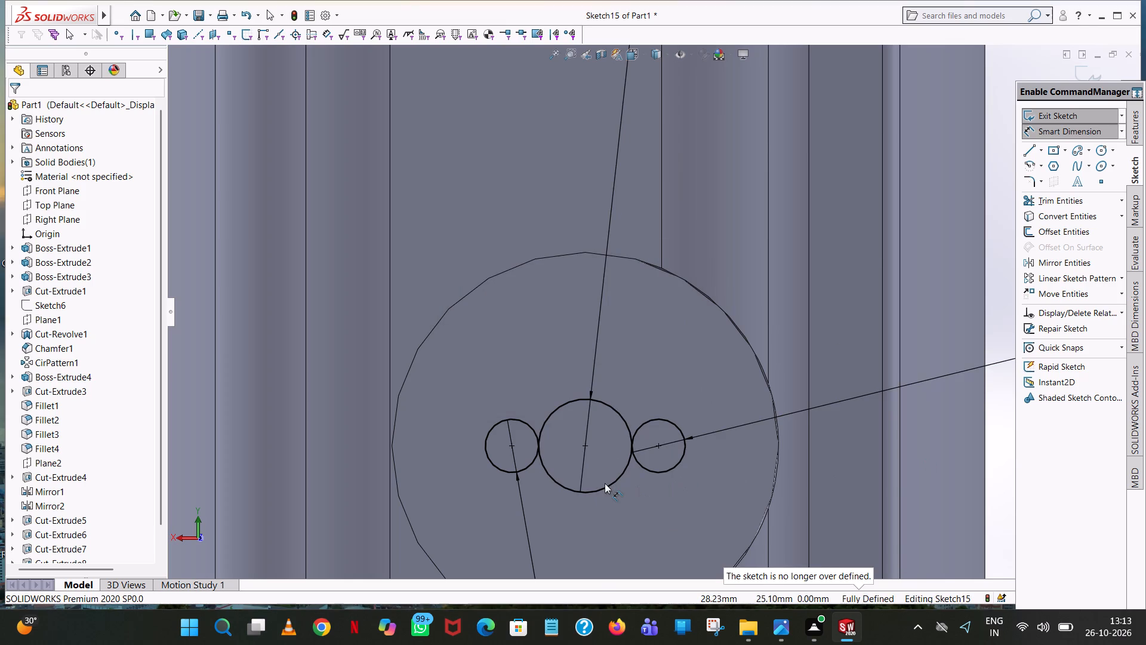
Trim away the outer small circle beside the central circle.
{"action": "left_click", "coordinate": [1056, 196]}
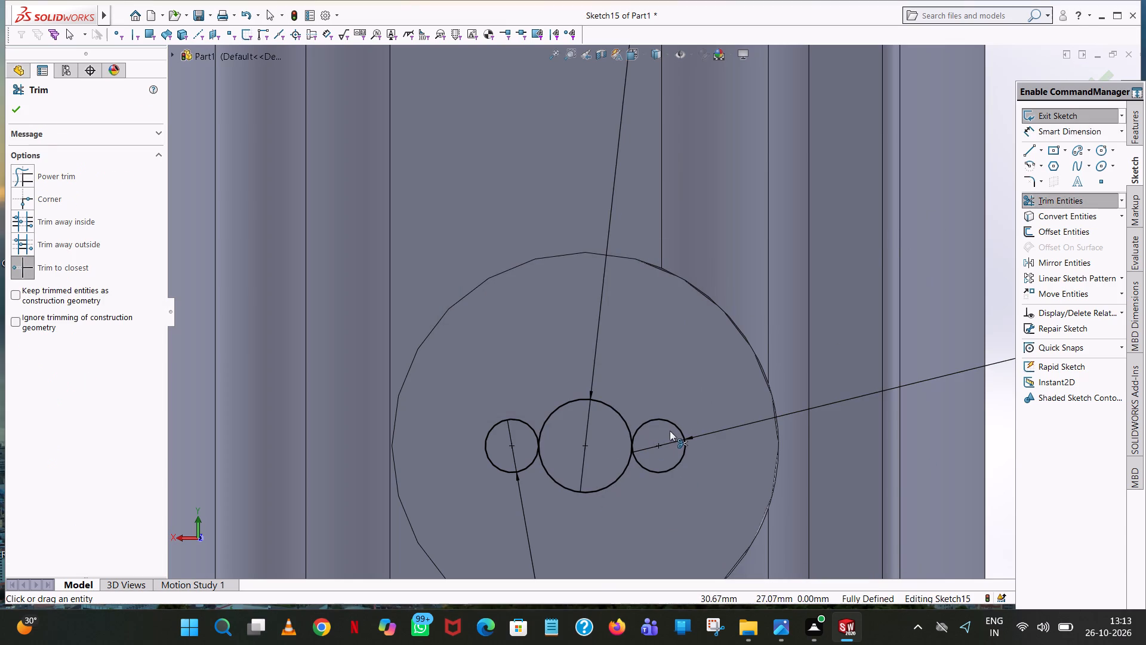
{"action": "left_click", "coordinate": [678, 425]}
Sketch a 3 mm horizontal line from the central circle's centre outward, away from the shaft.
{"action": "left_click", "coordinate": [1030, 152]}
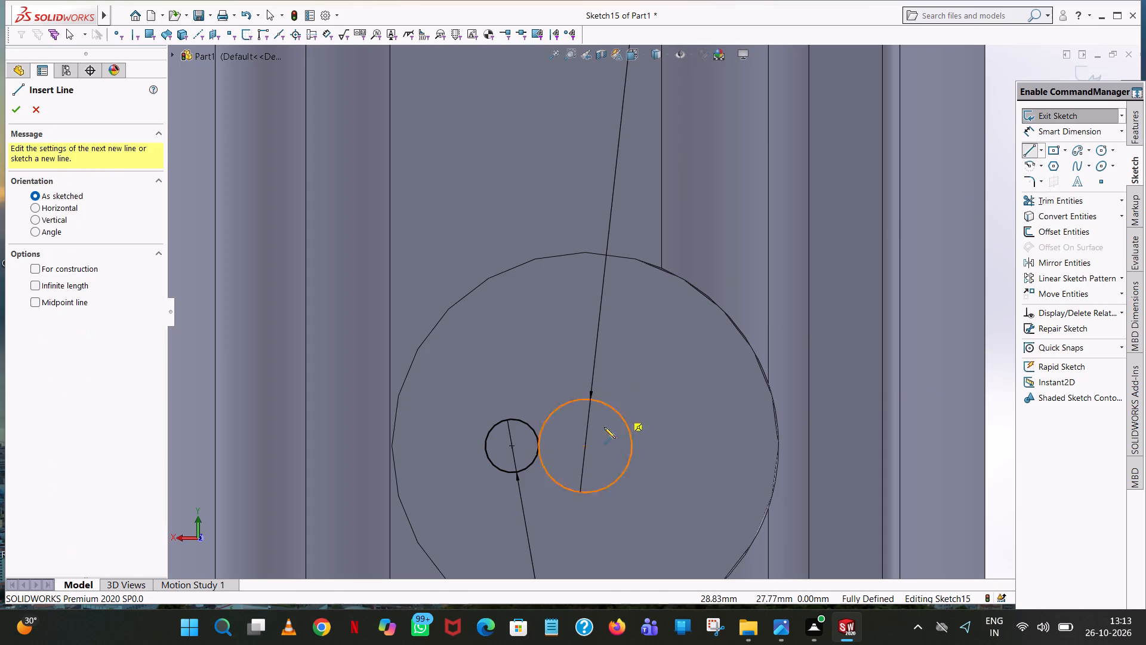
{"action": "left_click", "coordinate": [583, 446]}
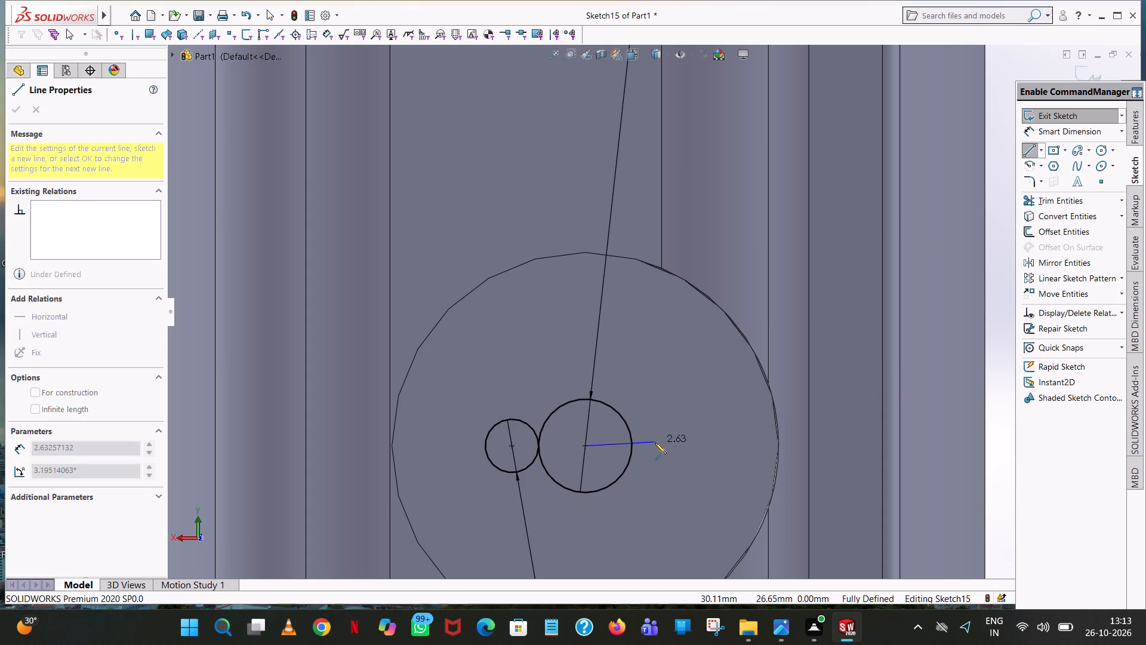
{"action": "left_click", "coordinate": [655, 443]}
{"action": "key", "text": "3"}
{"action": "key", "text": "Return"}
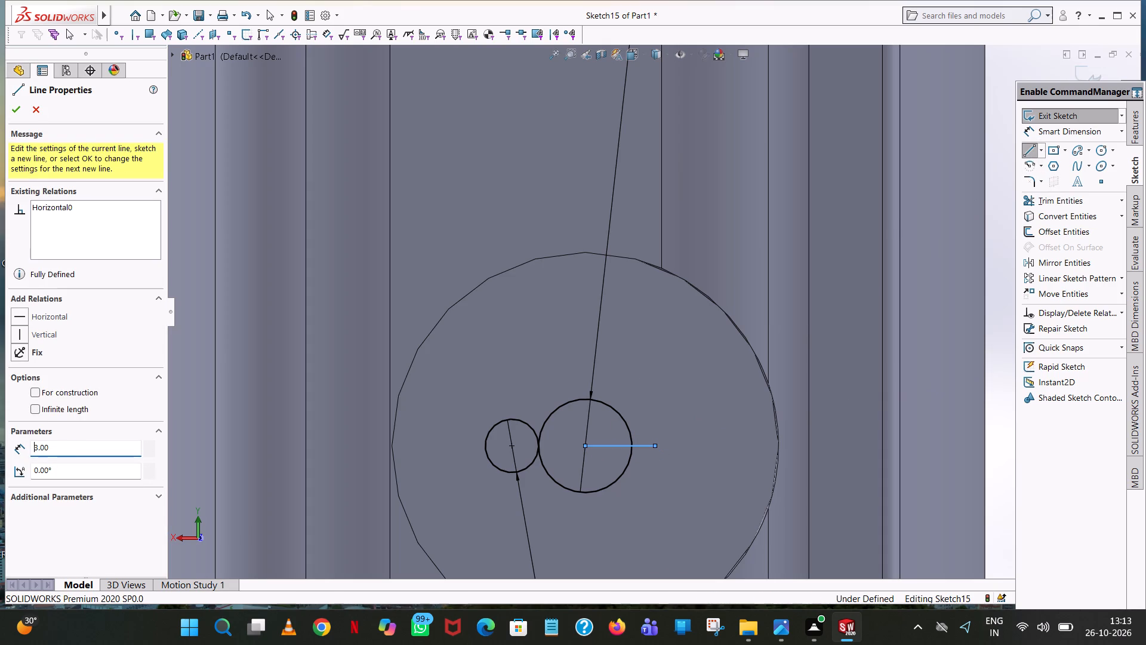
{"action": "right_click", "coordinate": [655, 443]}
{"action": "left_click", "coordinate": [698, 463]}
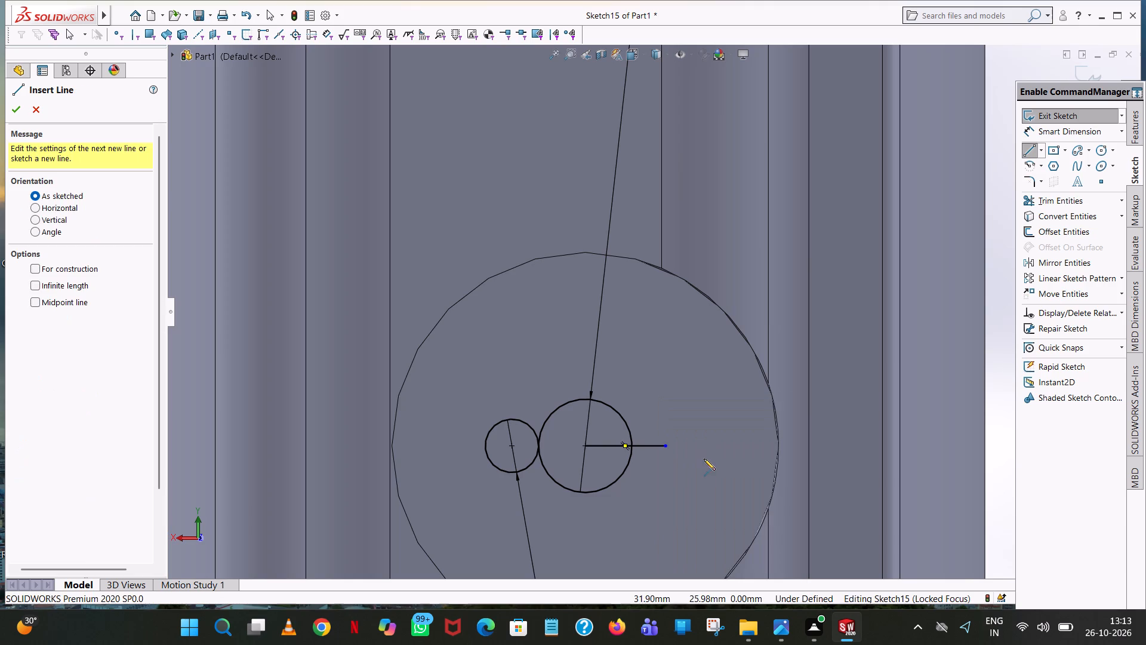
{"action": "right_click", "coordinate": [704, 459]}
{"action": "left_click", "coordinate": [757, 463]}
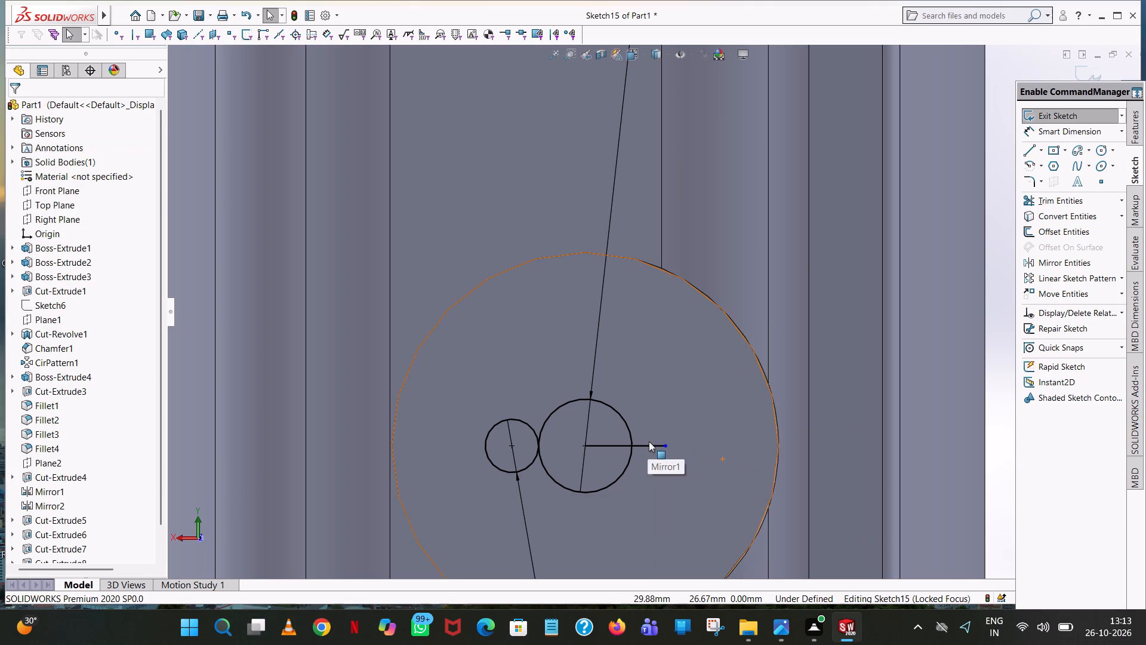
Sketch a circle of 1 mm radius centred on the outer end of the 3 mm line.
{"action": "left_click", "coordinate": [648, 447]}
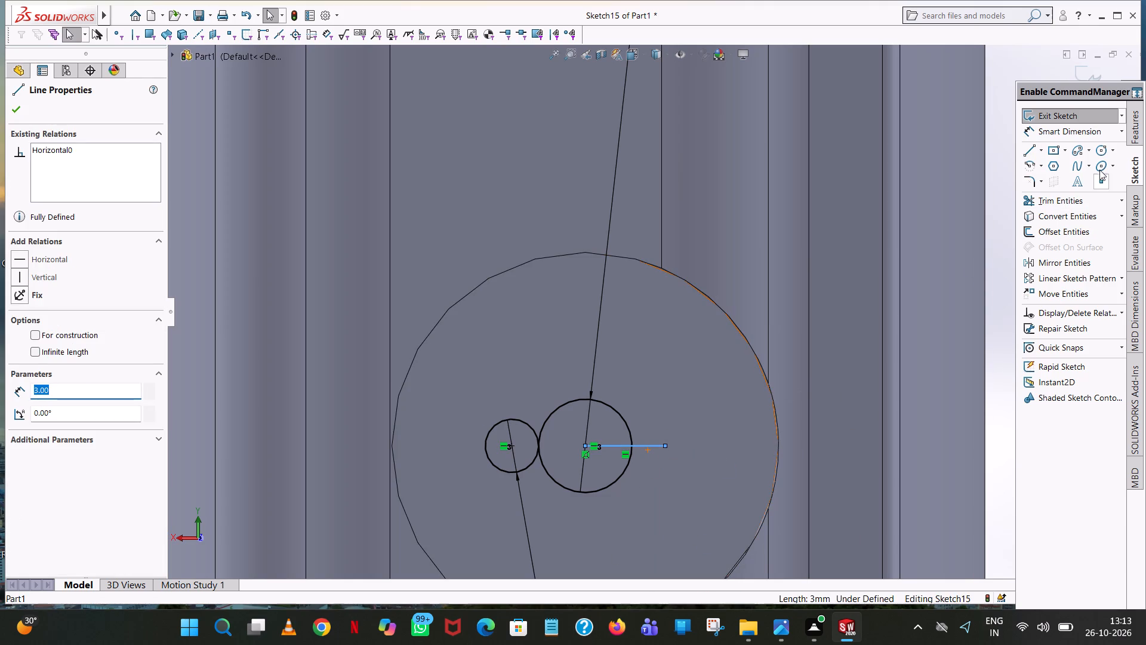
{"action": "left_click", "coordinate": [1099, 146]}
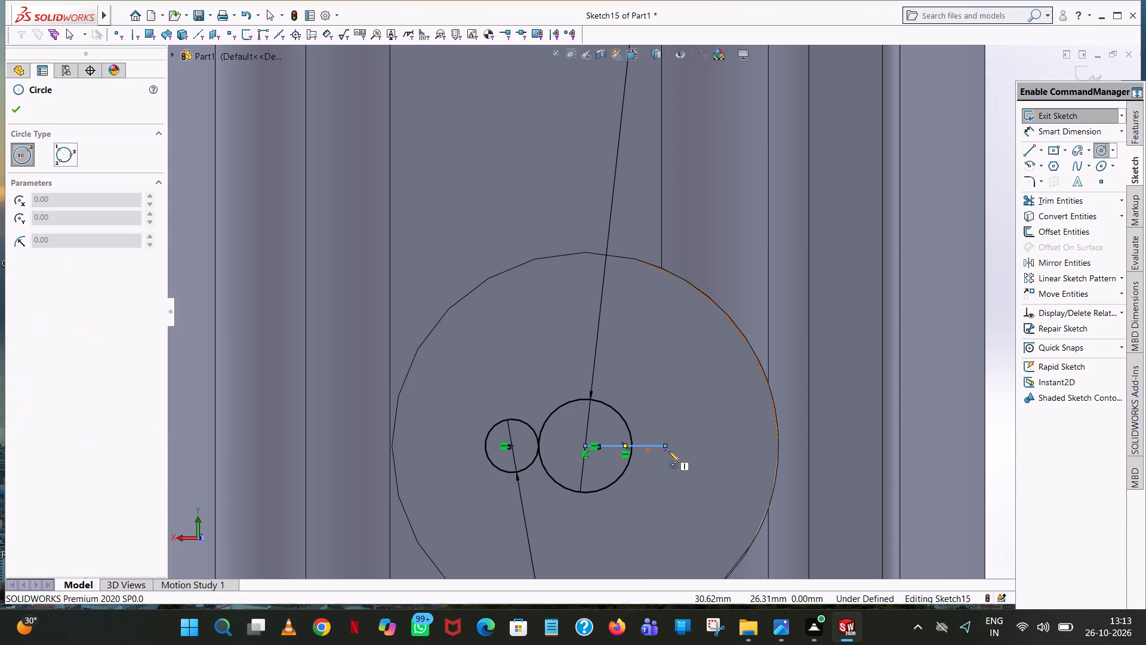
{"action": "left_click", "coordinate": [667, 444]}
{"action": "left_click", "coordinate": [688, 426]}
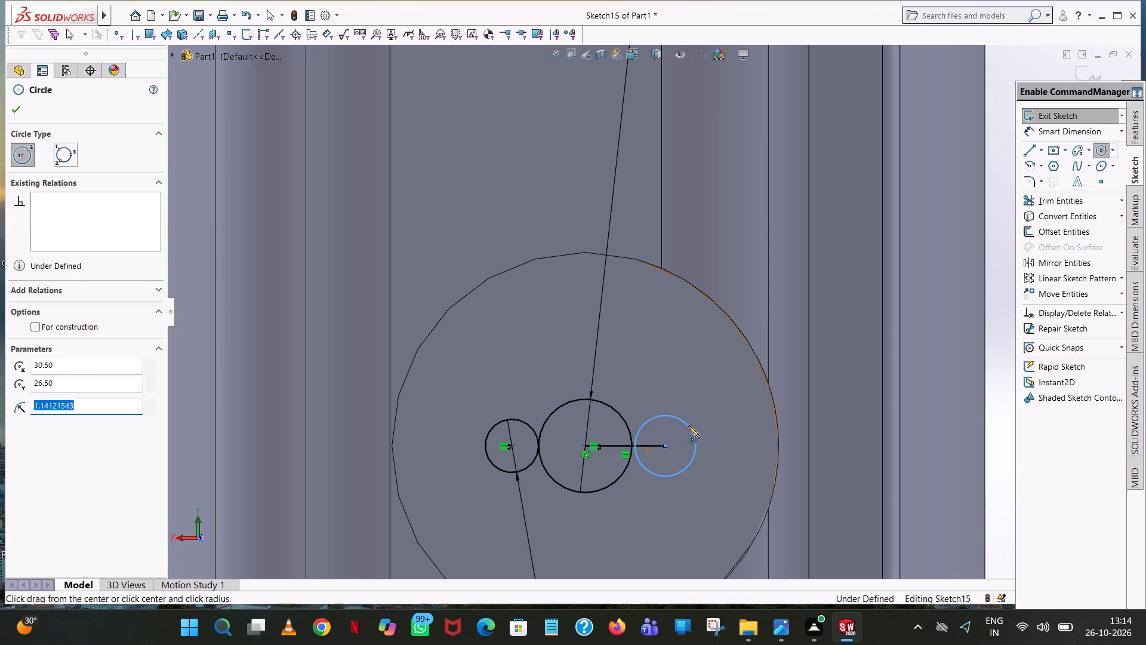
{"action": "key", "text": "1"}
{"action": "key", "text": "Return"}
{"action": "right_click", "coordinate": [688, 426]}
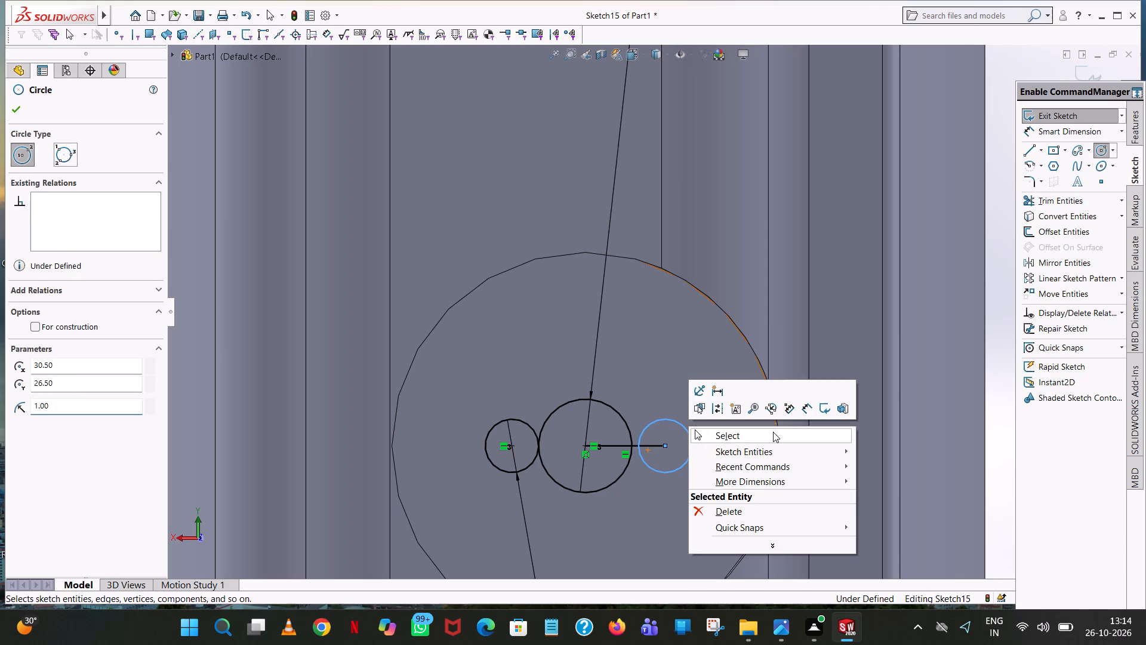
{"action": "left_click", "coordinate": [774, 432]}
Trim away the shaft-side small circle touching the central circle.
{"action": "left_click", "coordinate": [1039, 194]}
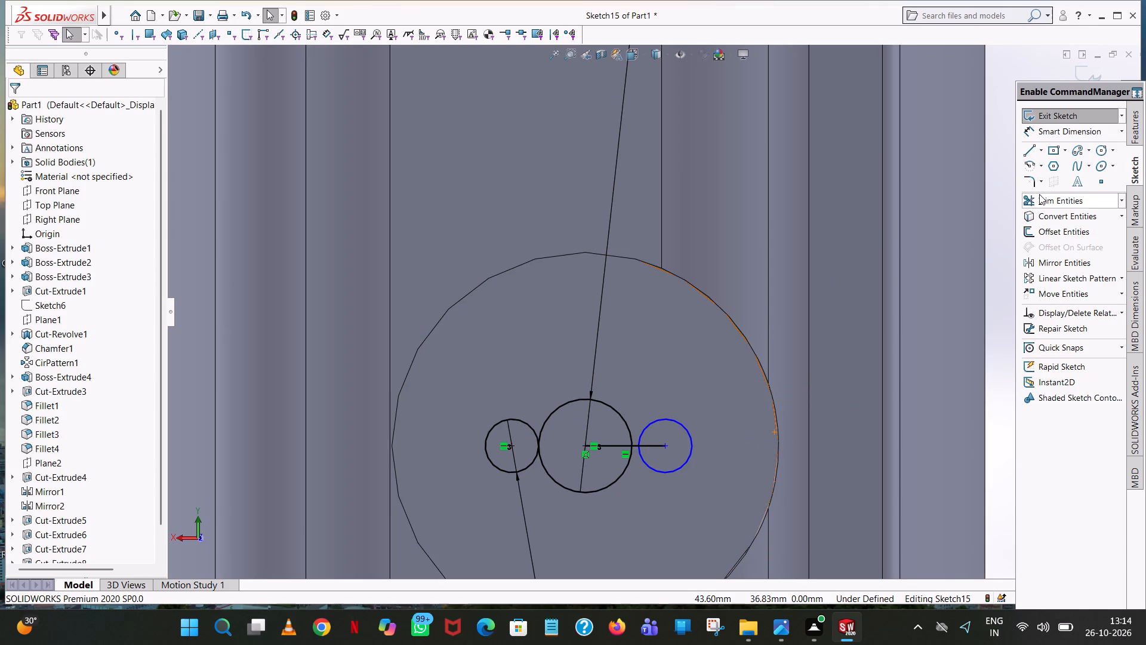
{"action": "left_click", "coordinate": [490, 431]}
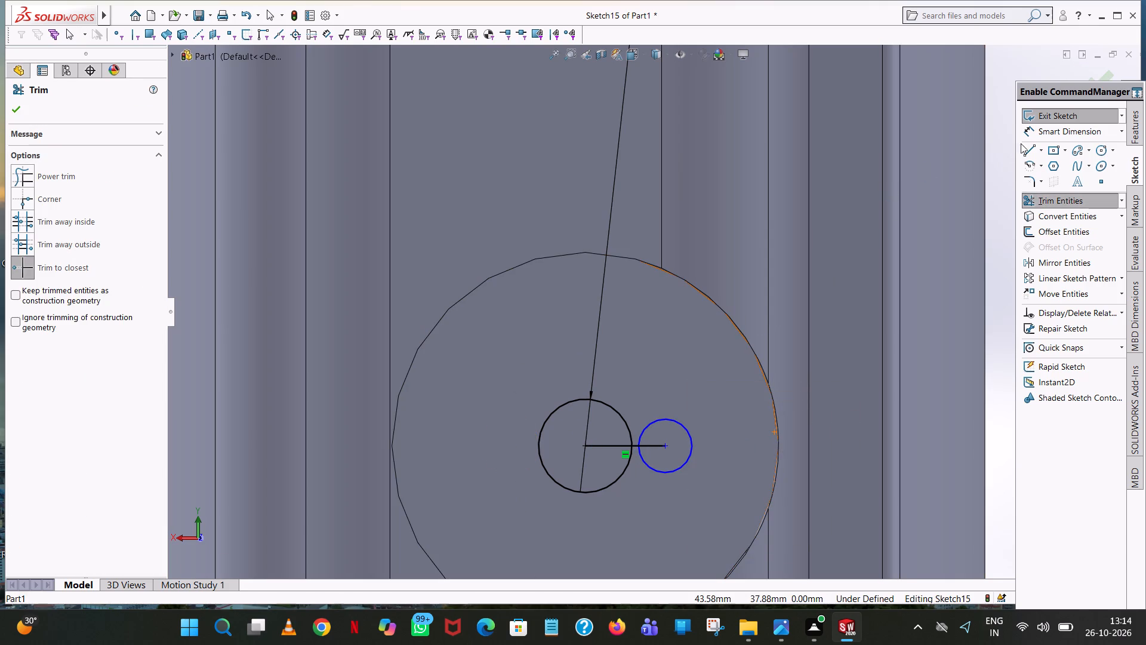
Sketch a 3 mm horizontal line from the central circle's centre toward the shaft.
{"action": "left_click", "coordinate": [1029, 145]}
{"action": "left_click", "coordinate": [584, 446]}
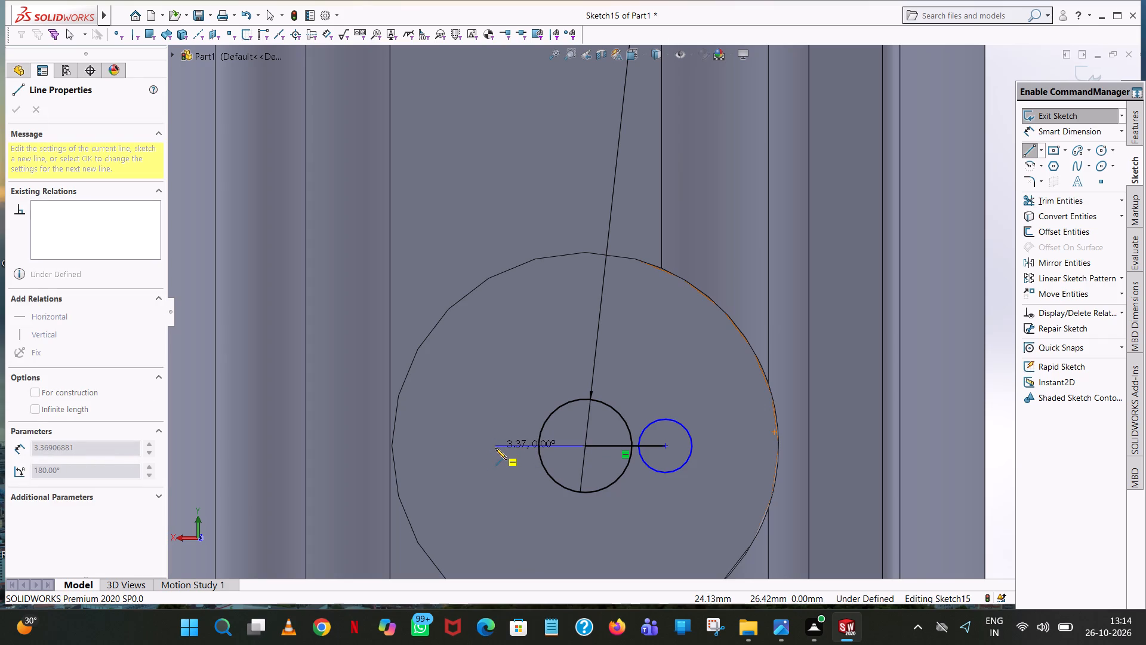
{"action": "left_click", "coordinate": [495, 448]}
{"action": "key", "text": "3"}
{"action": "key", "text": "Return"}
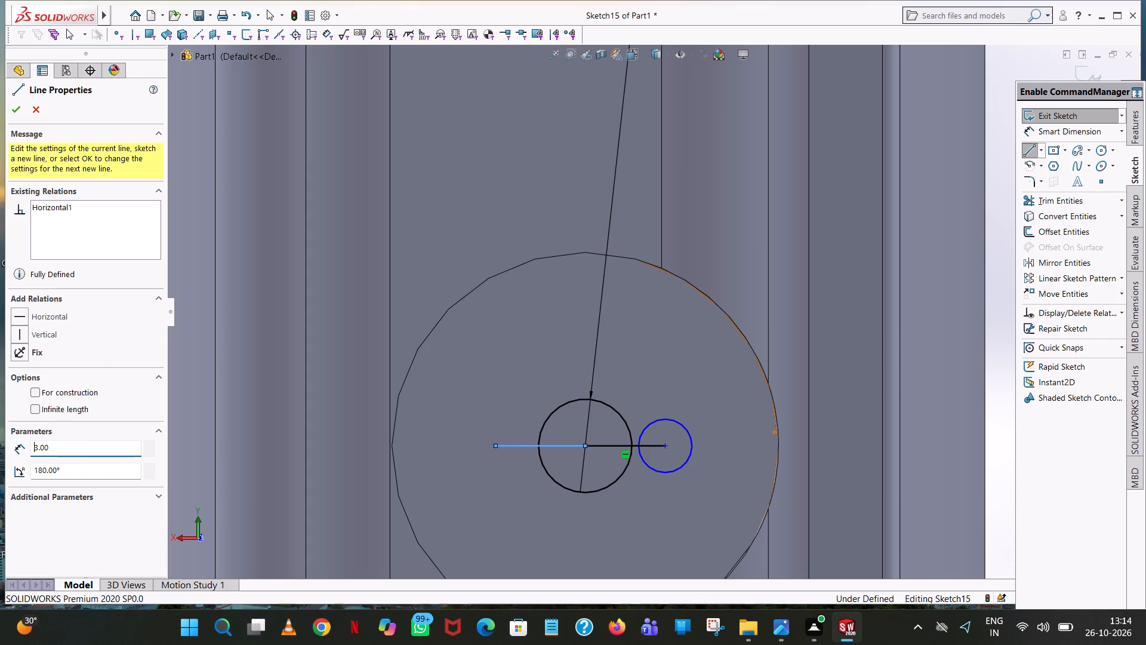
{"action": "right_click", "coordinate": [495, 448]}
{"action": "left_click", "coordinate": [538, 458]}
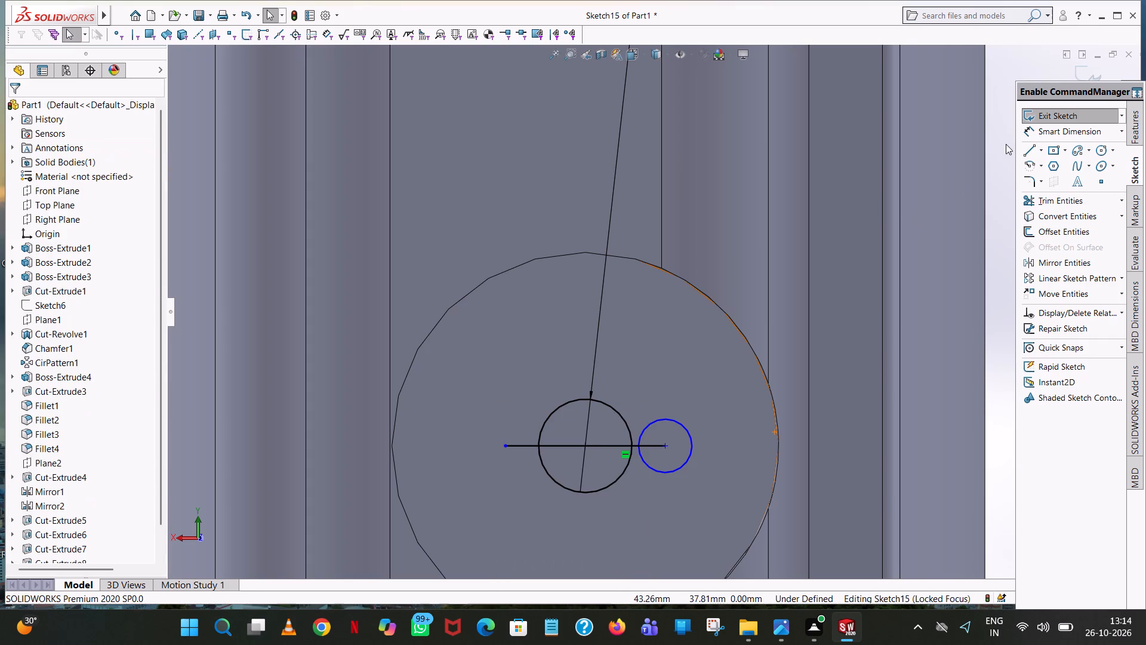
Sketch a circle of 1 mm radius centred on the shaft-side end of the 3 mm horizontal line.
{"action": "left_click", "coordinate": [1101, 146]}
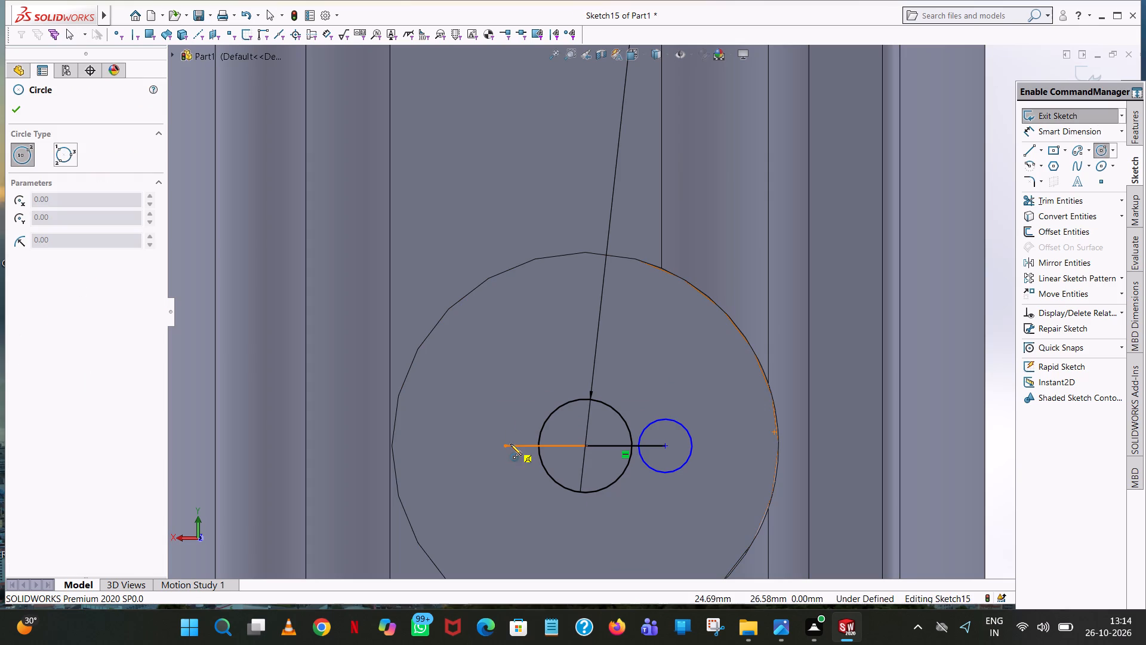
{"action": "left_click", "coordinate": [506, 446]}
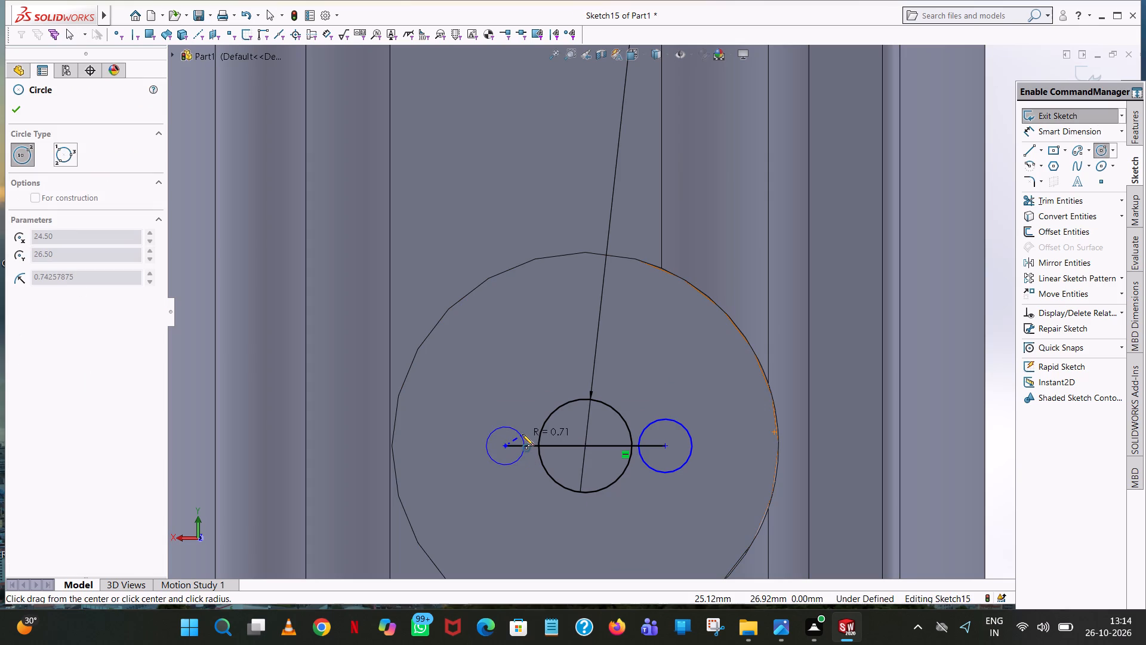
{"action": "left_click", "coordinate": [522, 434]}
{"action": "key", "text": "1"}
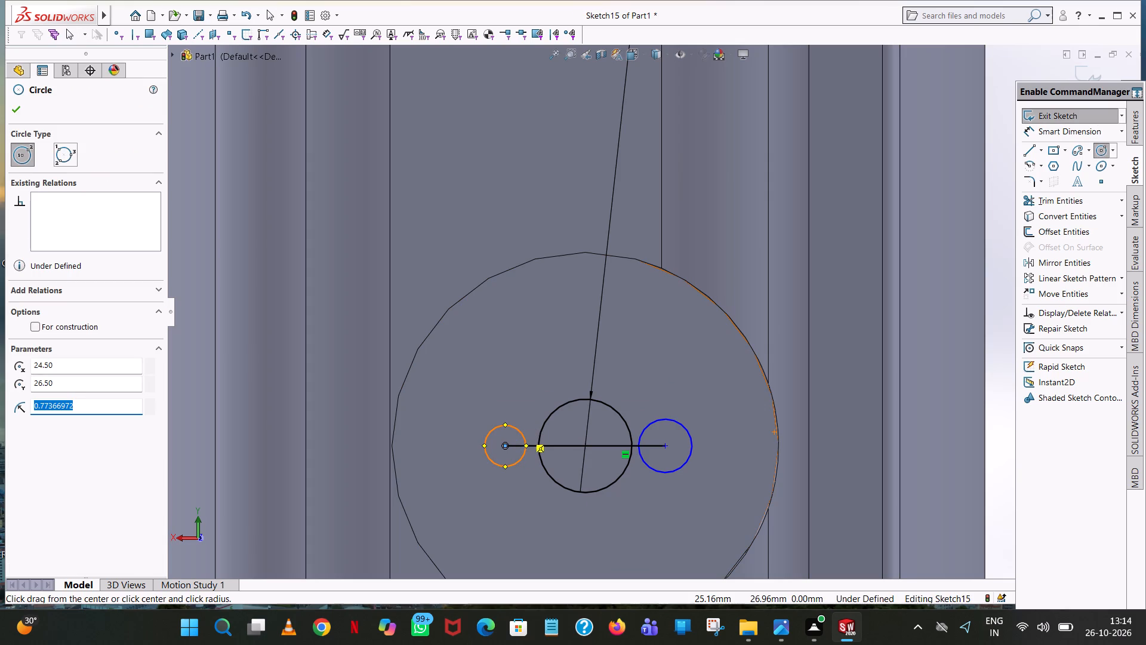
{"action": "key", "text": "Return"}
{"action": "right_click", "coordinate": [523, 434]}
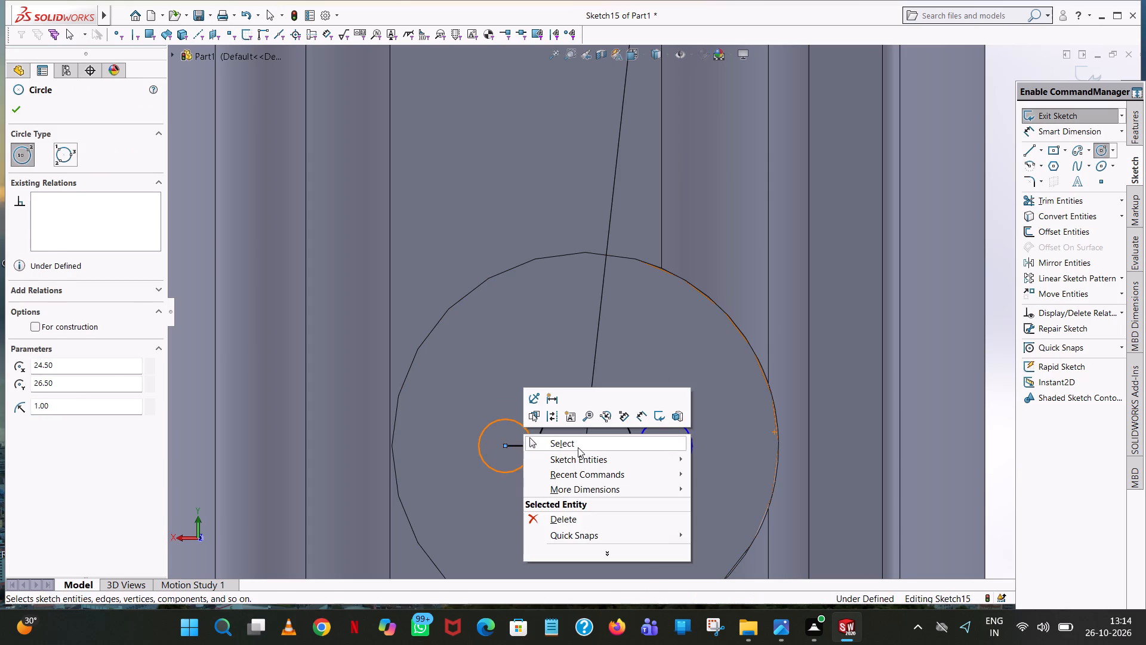
{"action": "left_click", "coordinate": [578, 447]}
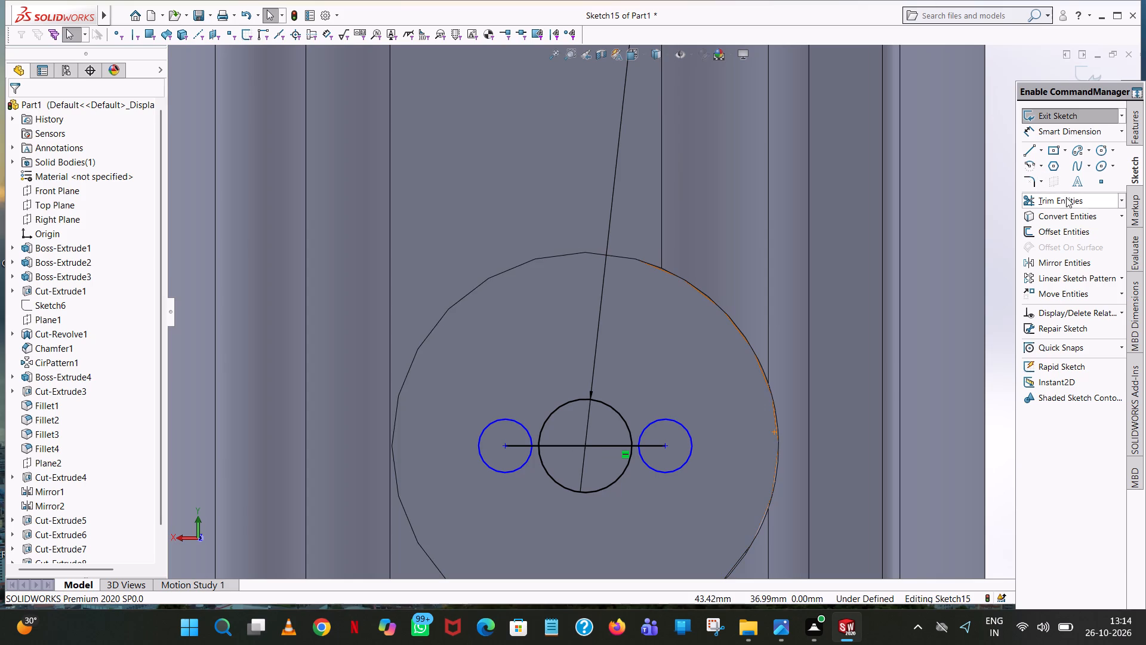
Trim away all segments of the two horizontal construction-aid lines, leaving only the central circle and two small circles.
{"action": "left_click", "coordinate": [1066, 197]}
{"action": "left_click", "coordinate": [663, 447]}
{"action": "left_click", "coordinate": [608, 450]}
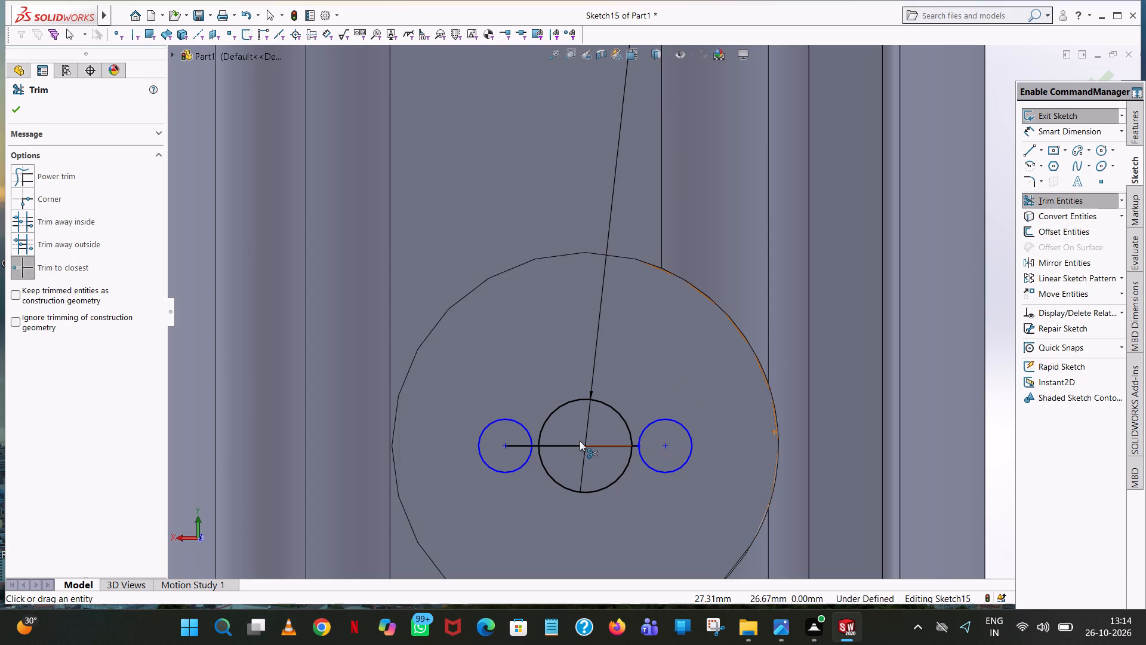
{"action": "left_click", "coordinate": [580, 441]}
{"action": "left_click", "coordinate": [569, 443]}
{"action": "left_click", "coordinate": [522, 449]}
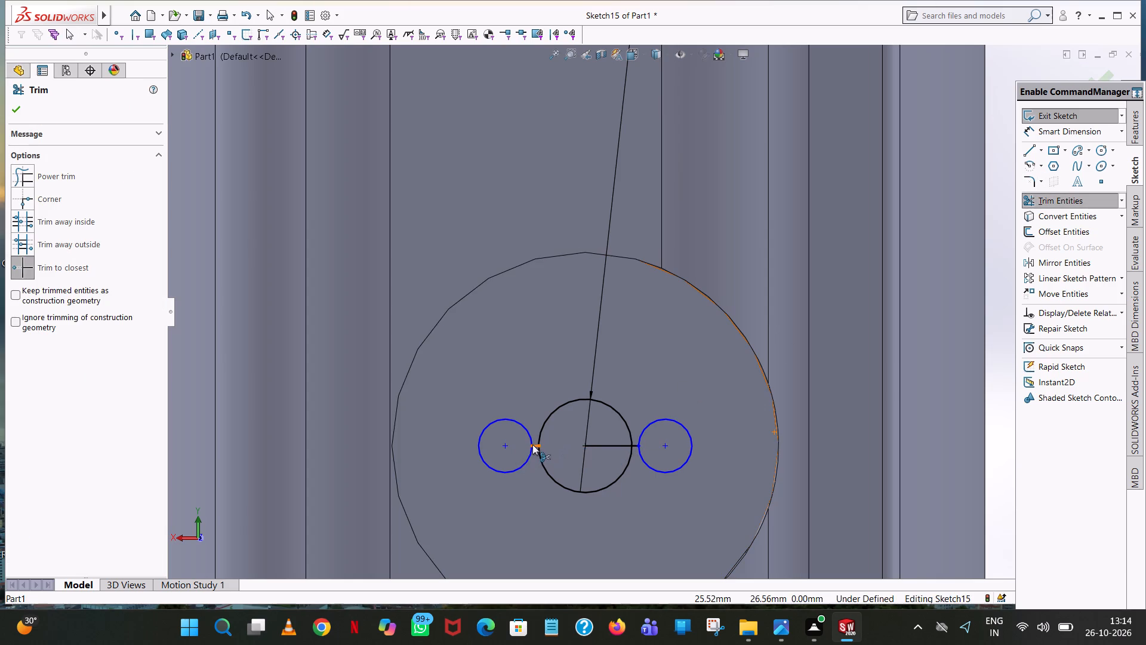
{"action": "left_click", "coordinate": [532, 444]}
{"action": "left_click", "coordinate": [611, 445]}
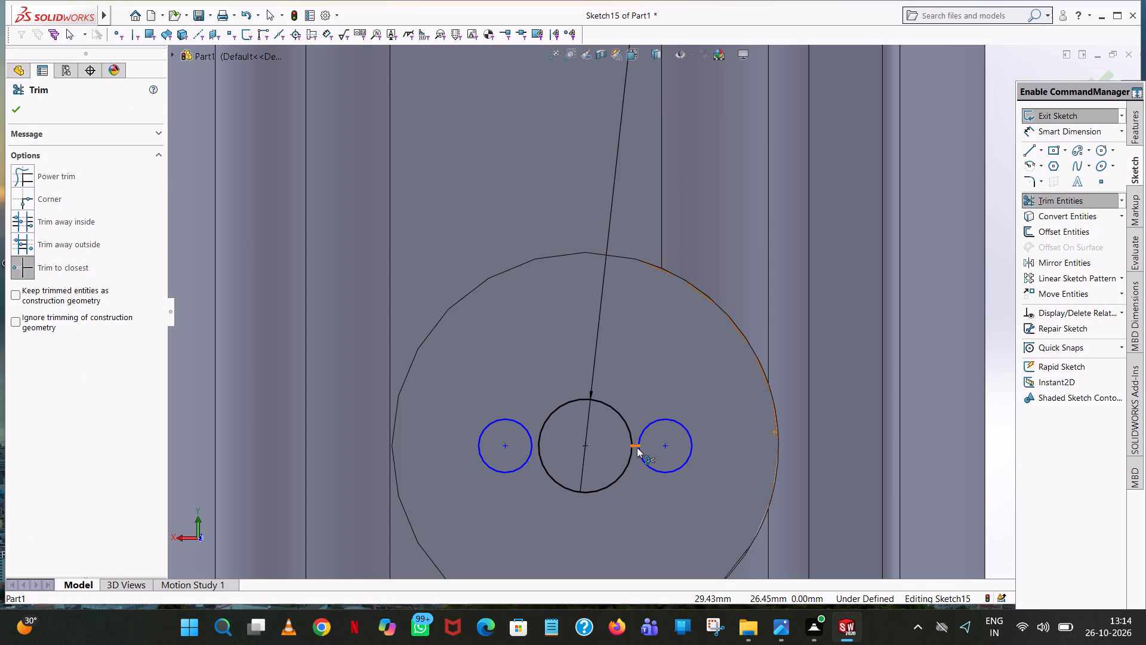
{"action": "left_click", "coordinate": [637, 447]}
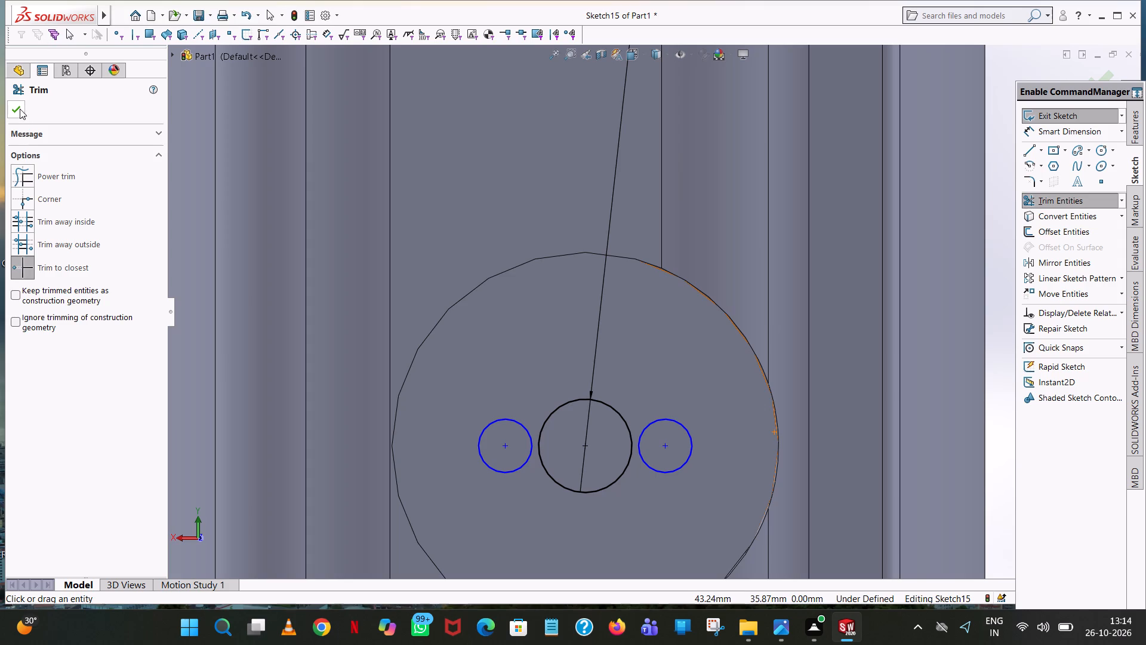
{"action": "left_click", "coordinate": [20, 109]}
Add 2 mm diameter dimensions to the outer and shaft-side small circles.
{"action": "left_click", "coordinate": [1068, 130]}
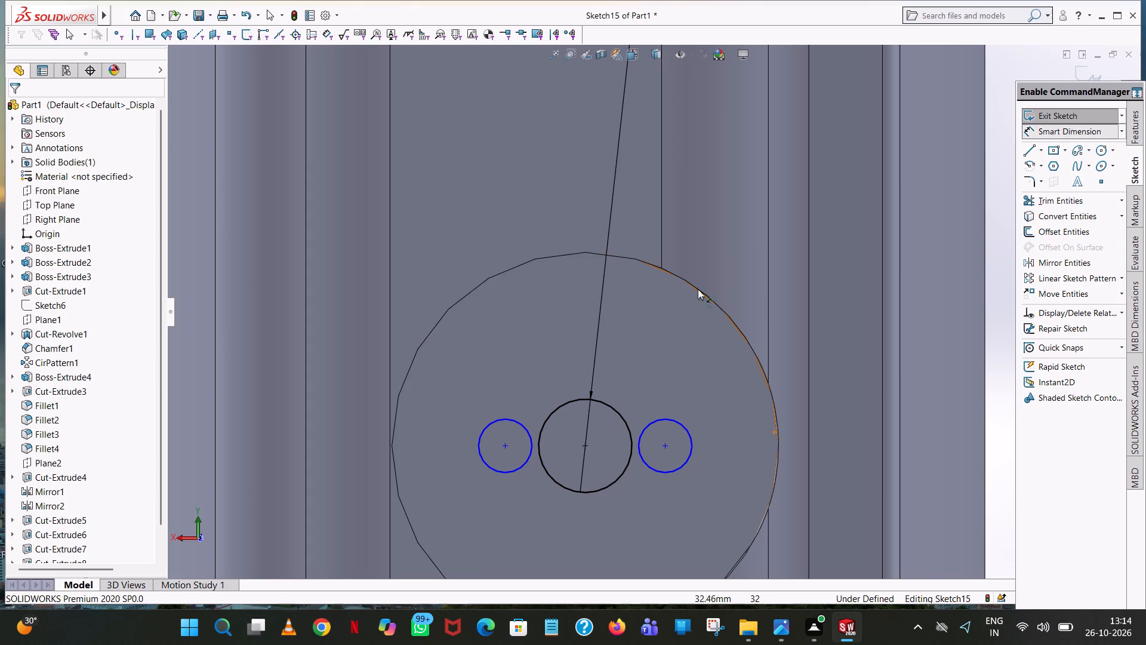
{"action": "left_click", "coordinate": [679, 426]}
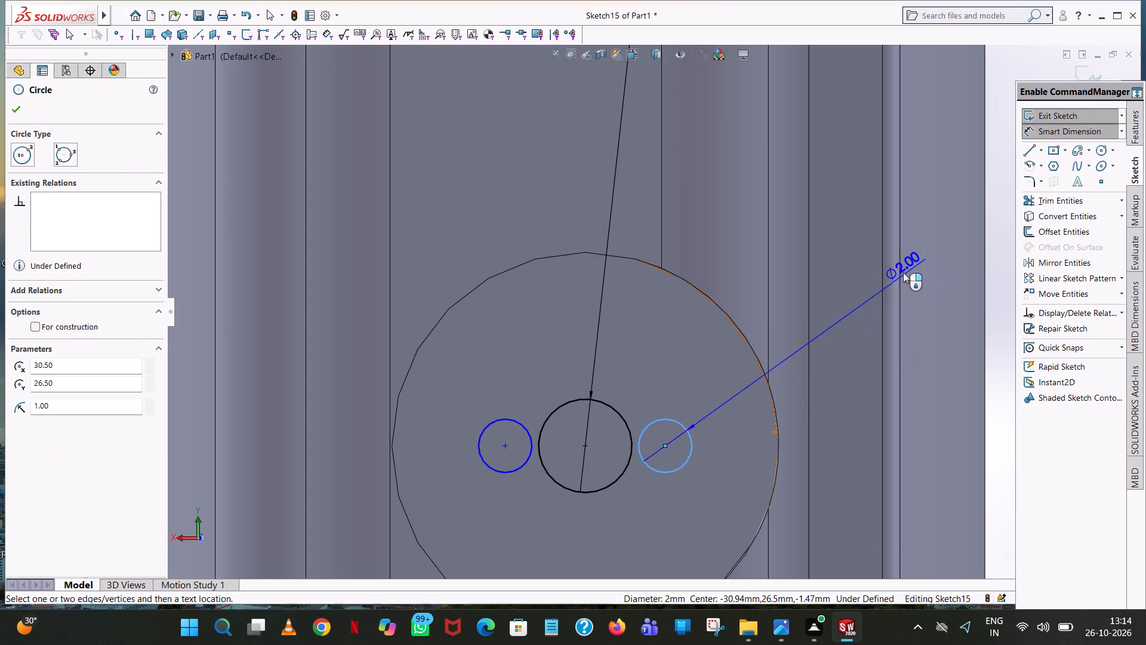
{"action": "left_click", "coordinate": [902, 272]}
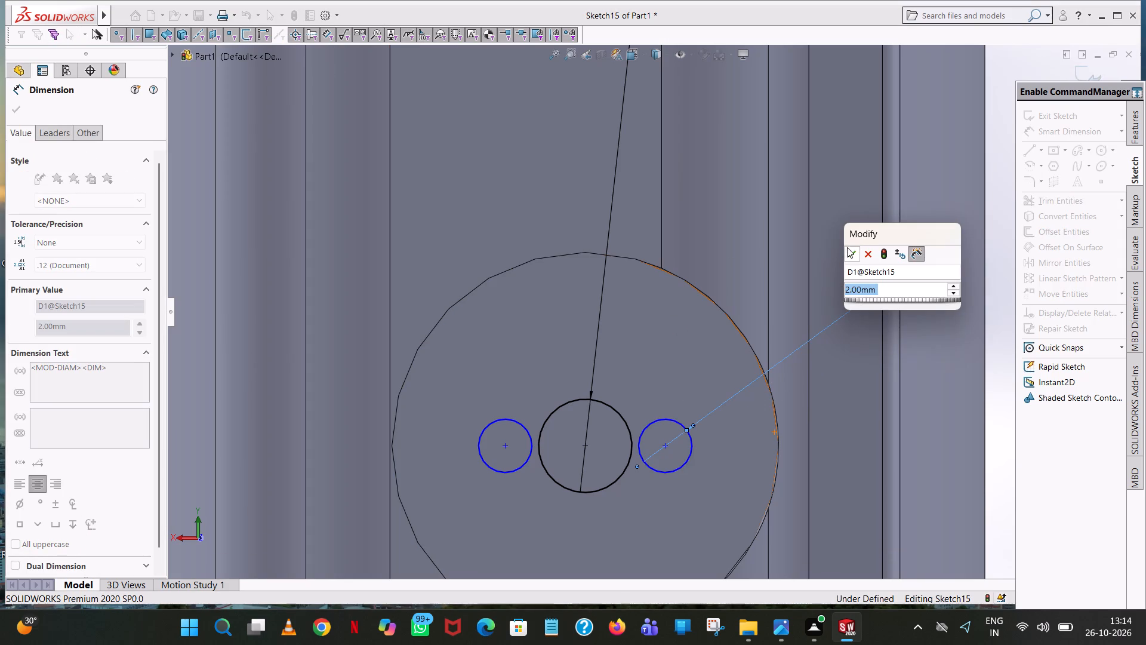
{"action": "left_click", "coordinate": [847, 247]}
{"action": "left_click", "coordinate": [509, 416]}
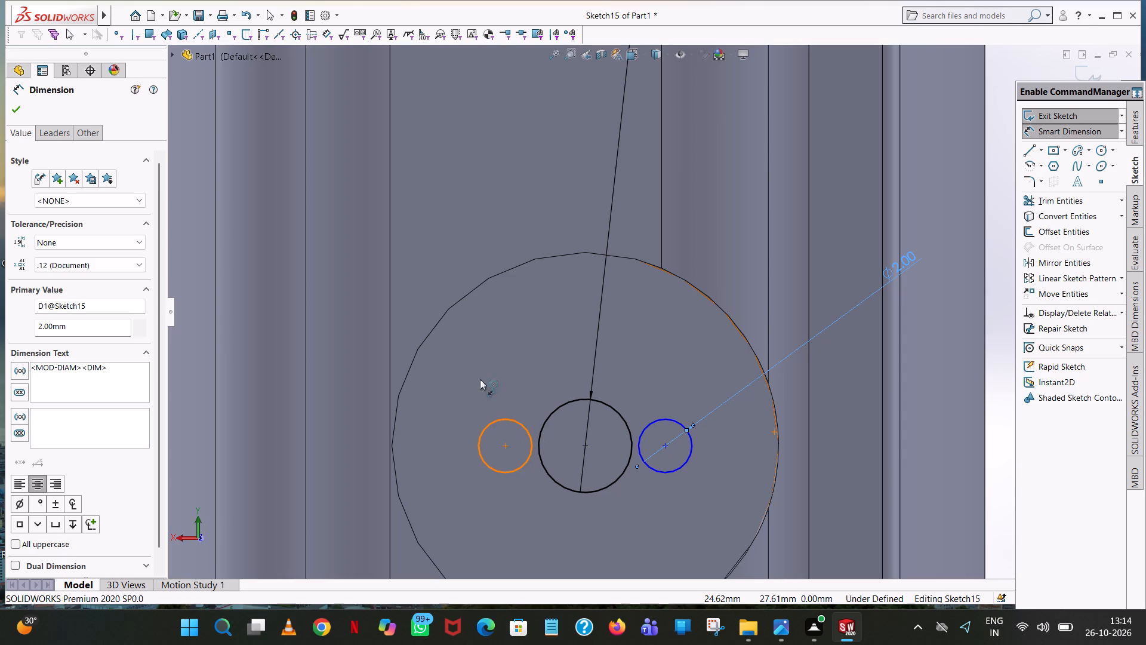
{"action": "left_click", "coordinate": [360, 200]}
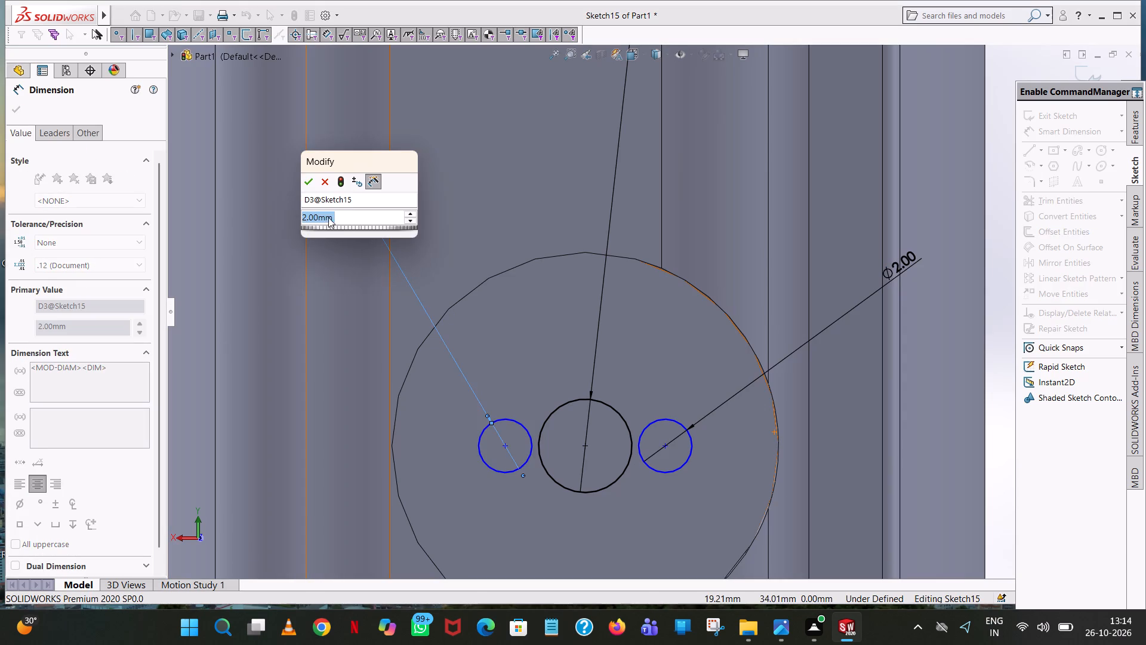
{"action": "left_click", "coordinate": [326, 210]}
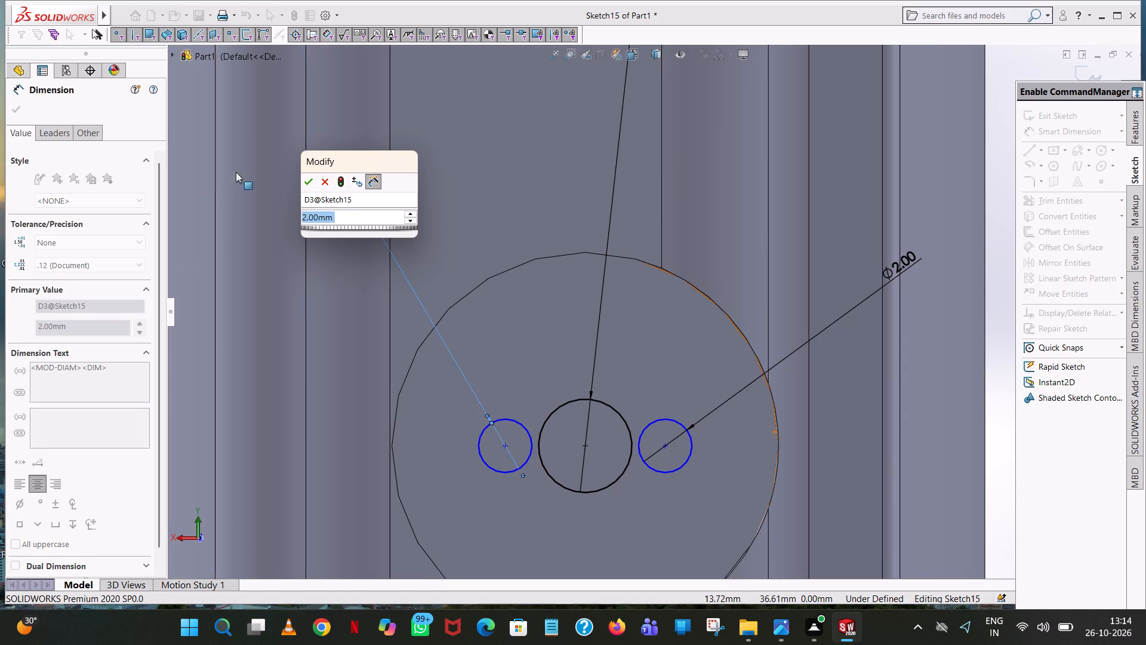
{"action": "left_click", "coordinate": [304, 179]}
{"action": "scroll", "coordinate": [561, 231], "scroll_direction": "up", "scroll_amount": 8}
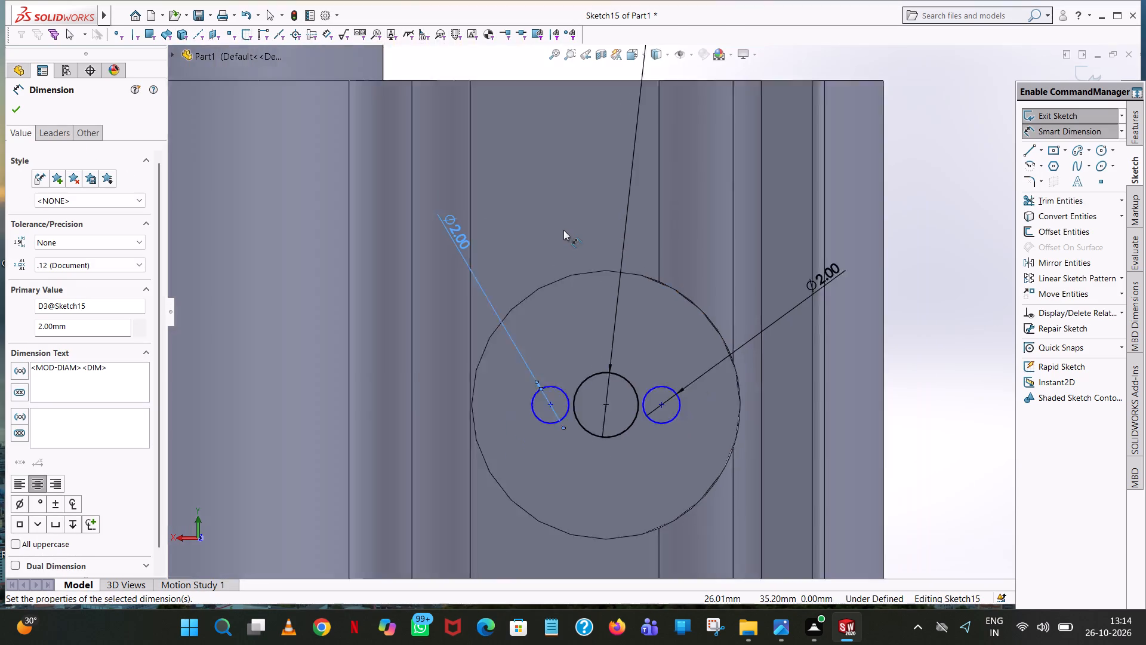
{"action": "scroll", "coordinate": [563, 230], "scroll_direction": "up", "scroll_amount": 6}
{"action": "left_click", "coordinate": [760, 150]}
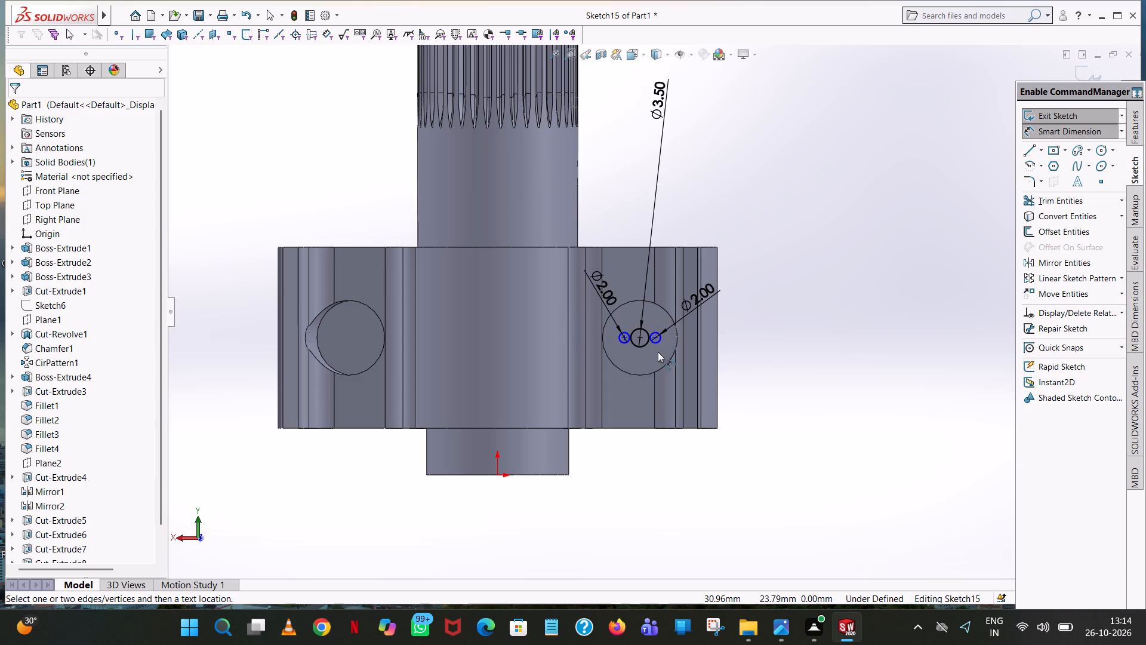
Add a 3 mm horizontal dimension between the centres of the shaft-side small circle and the central circle.
{"action": "scroll", "coordinate": [658, 352], "scroll_direction": "down", "scroll_amount": 11}
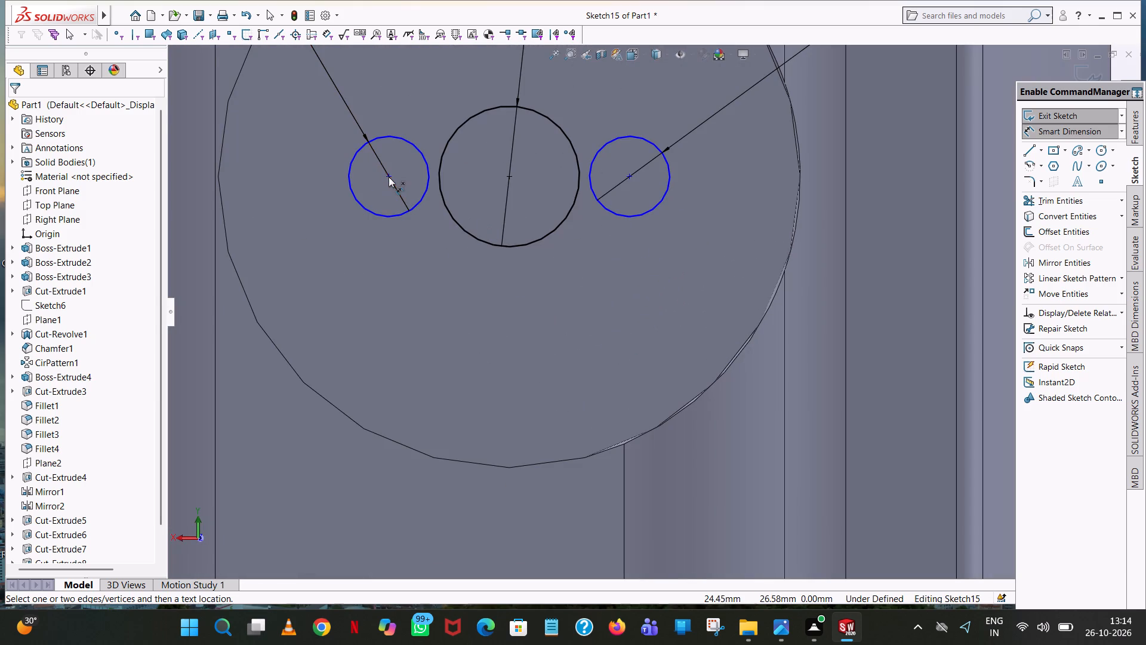
{"action": "left_click", "coordinate": [389, 177], "text": "ctrl"}
{"action": "left_click", "coordinate": [512, 176], "text": "ctrl"}
{"action": "left_click", "coordinate": [381, 424], "text": "ctrl"}
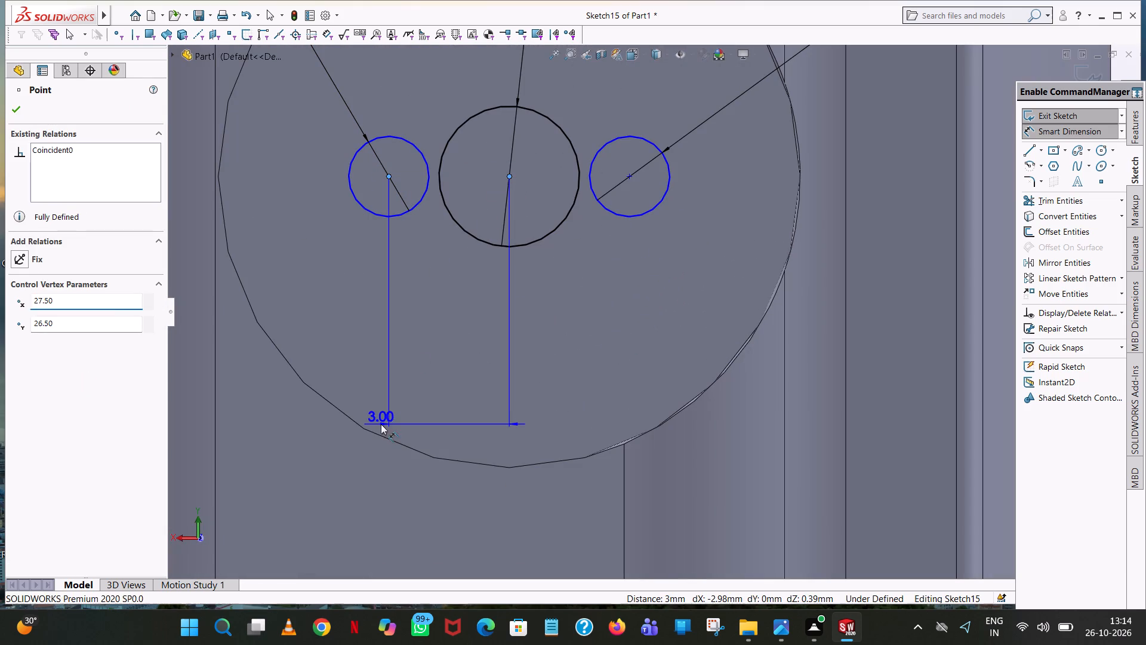
{"action": "left_click", "coordinate": [414, 405], "text": "ctrl"}
{"action": "left_click", "coordinate": [413, 405]}
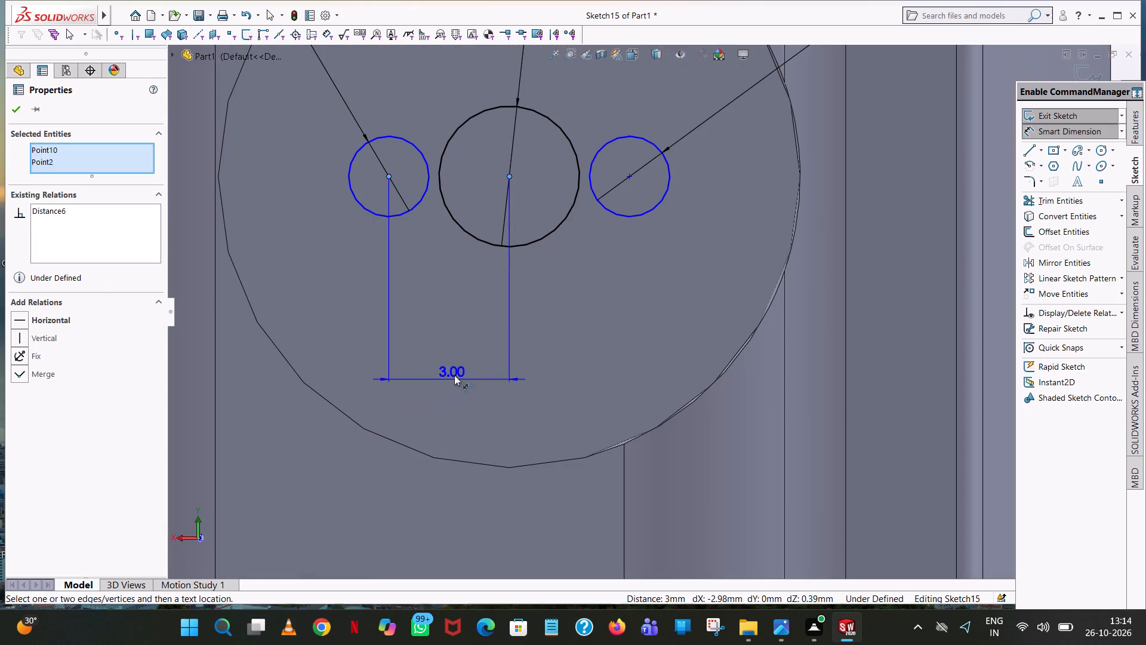
{"action": "left_click", "coordinate": [440, 350]}
{"action": "left_click", "coordinate": [387, 334]}
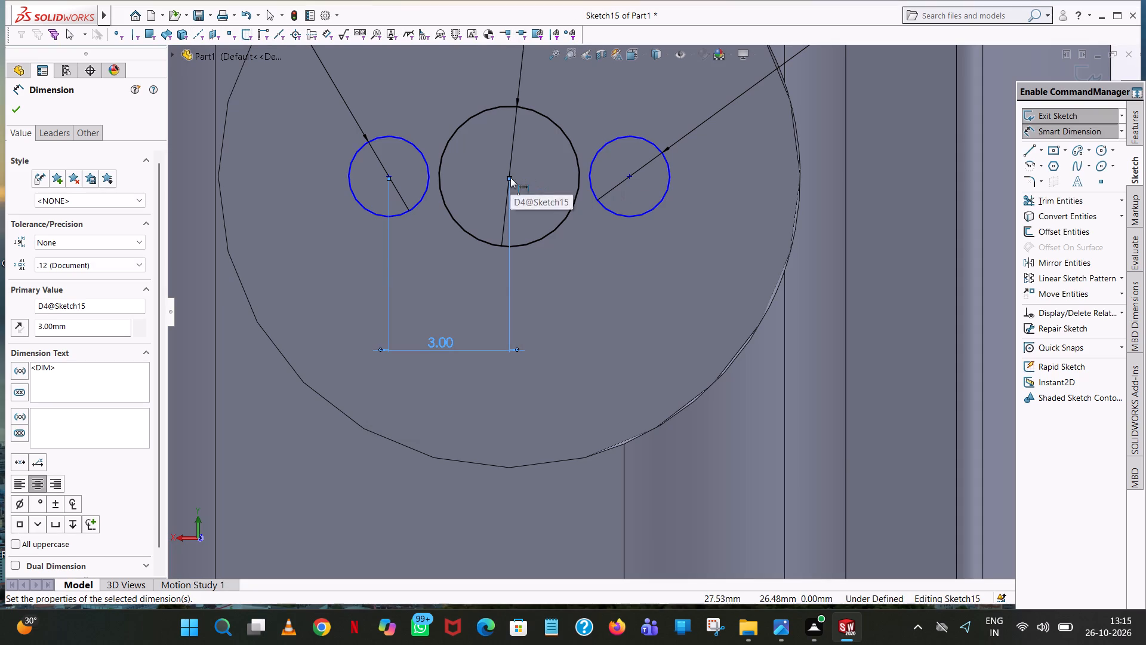
{"action": "scroll", "coordinate": [839, 286], "scroll_direction": "up", "scroll_amount": 7}
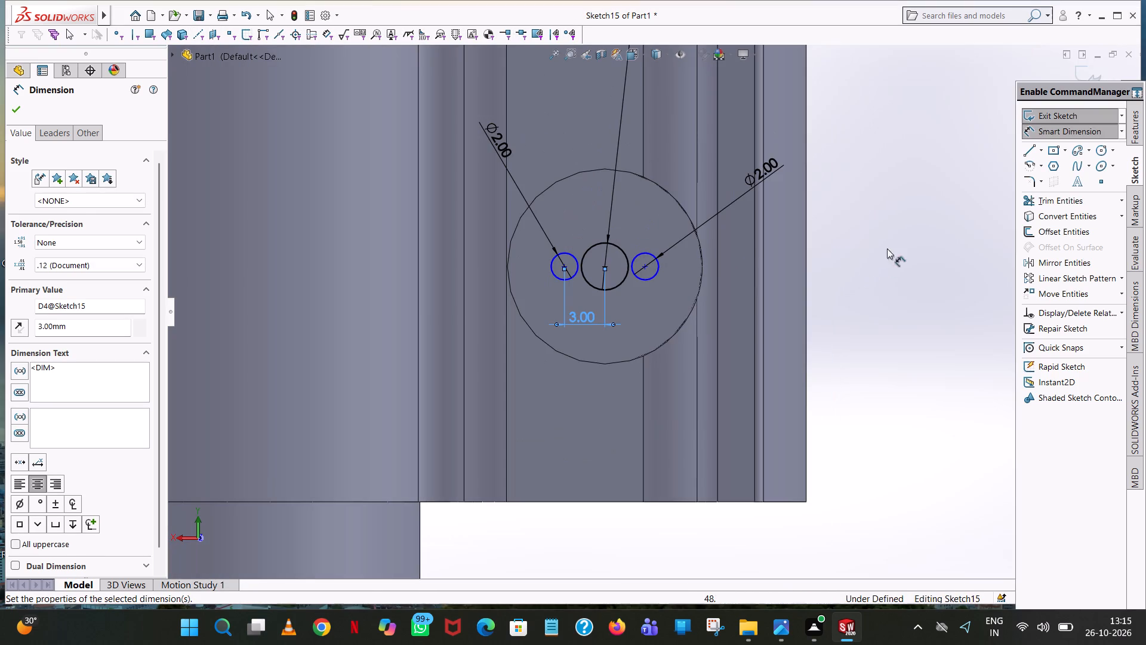
{"action": "left_click", "coordinate": [892, 239]}
Add a 3 mm horizontal dimension between the centres of the central circle and the outer small circle.
{"action": "scroll", "coordinate": [605, 257], "scroll_direction": "down", "scroll_amount": 7}
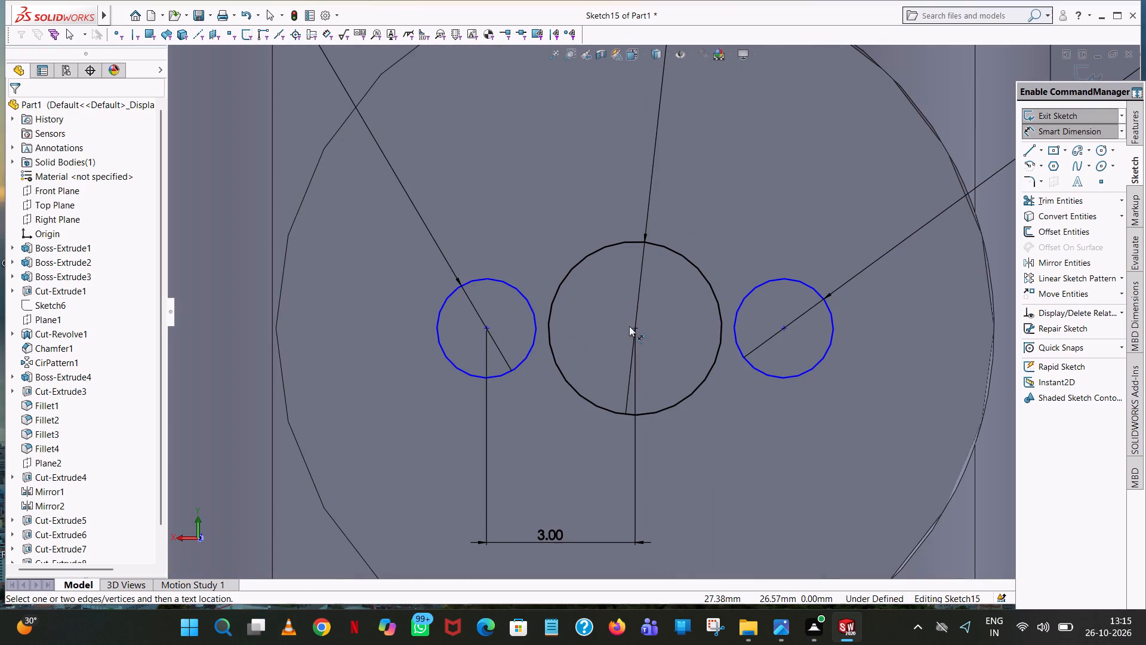
{"action": "left_click", "coordinate": [635, 327]}
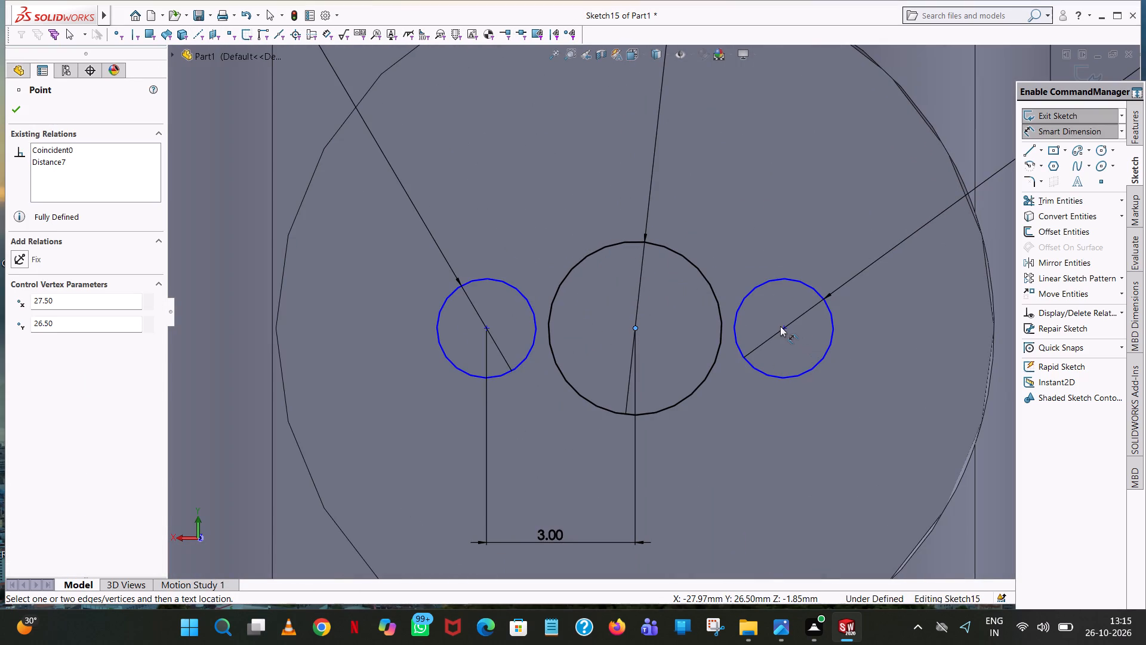
{"action": "left_click", "coordinate": [784, 325]}
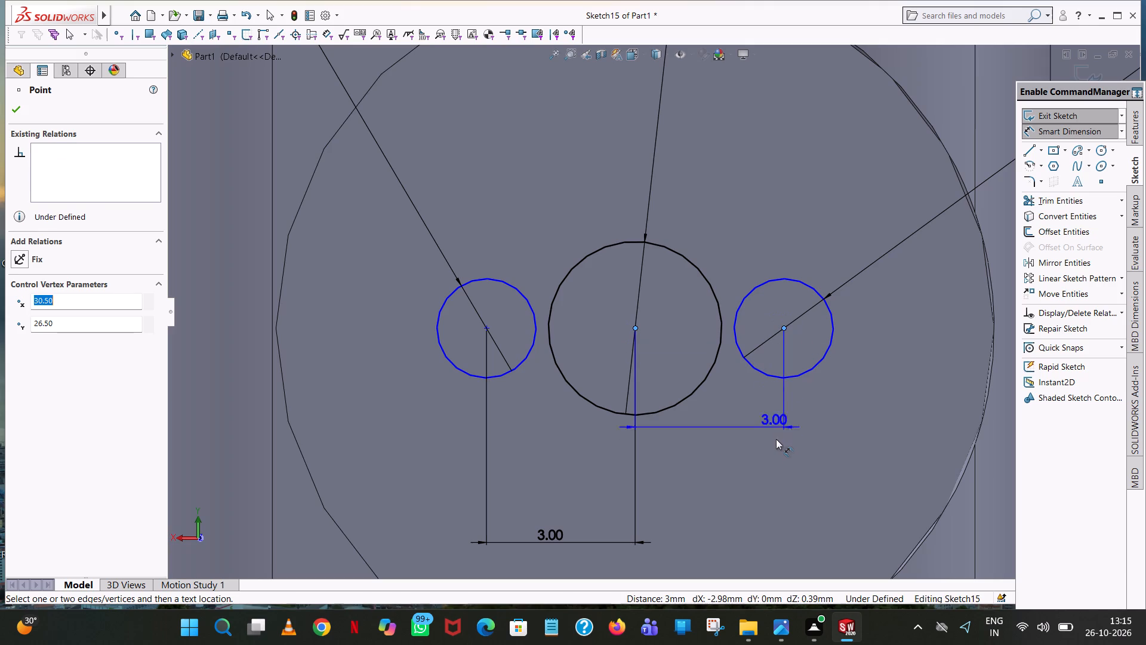
{"action": "left_click", "coordinate": [777, 444]}
{"action": "left_click", "coordinate": [723, 421]}
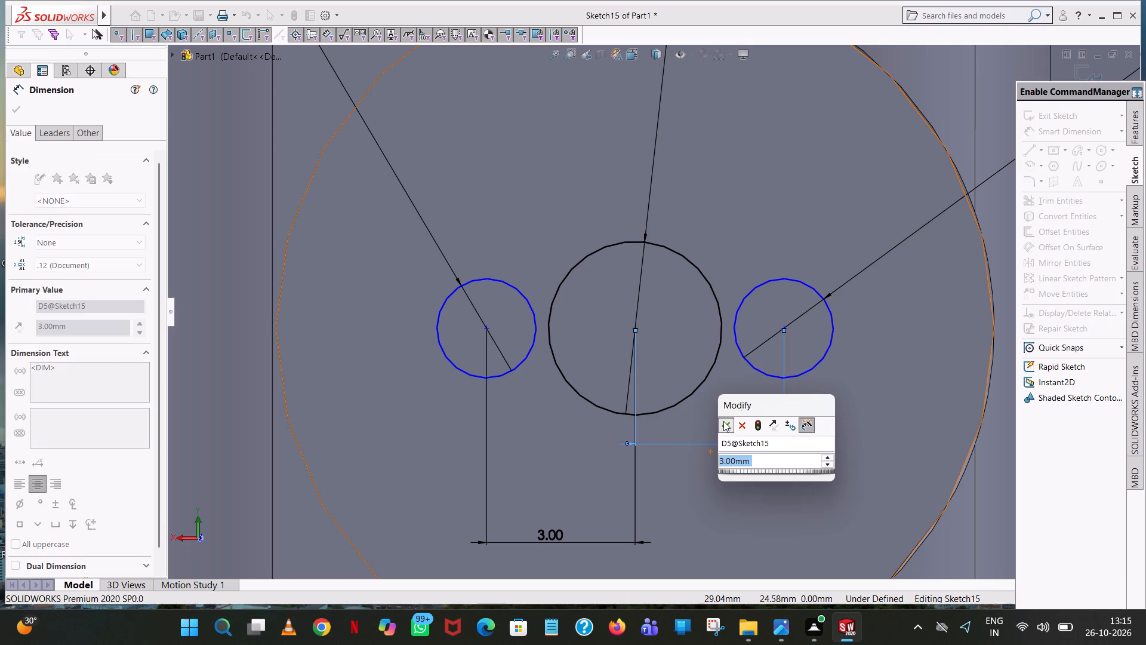
{"action": "scroll", "coordinate": [706, 232], "scroll_direction": "up", "scroll_amount": 19}
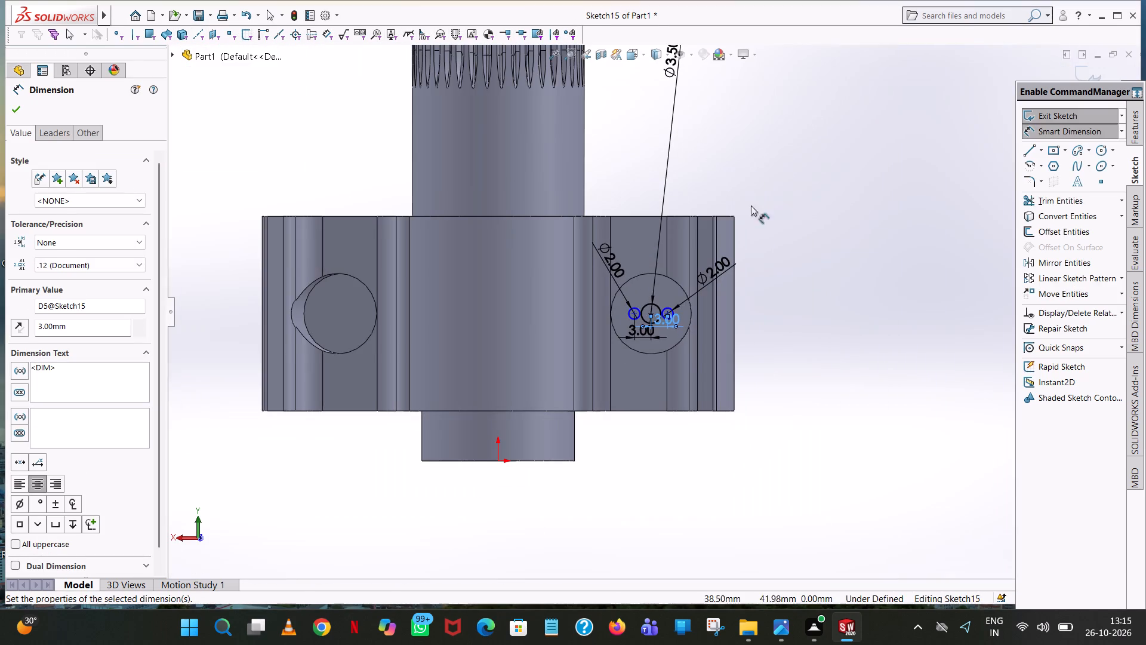
{"action": "left_click", "coordinate": [809, 178]}
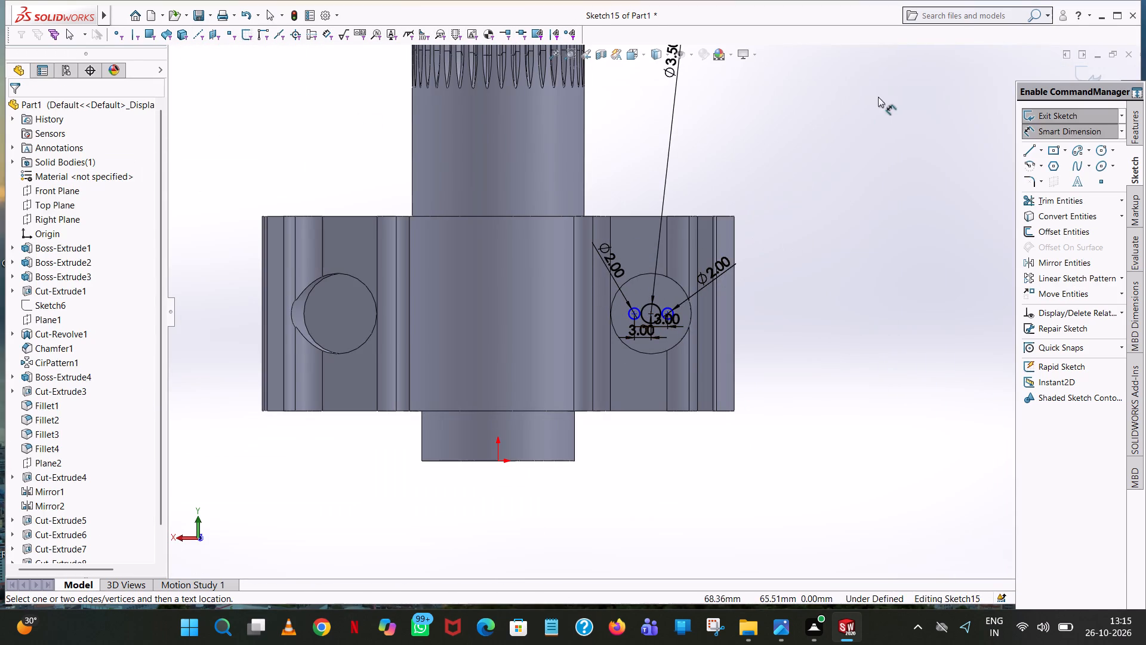
{"action": "left_click", "coordinate": [1048, 130]}
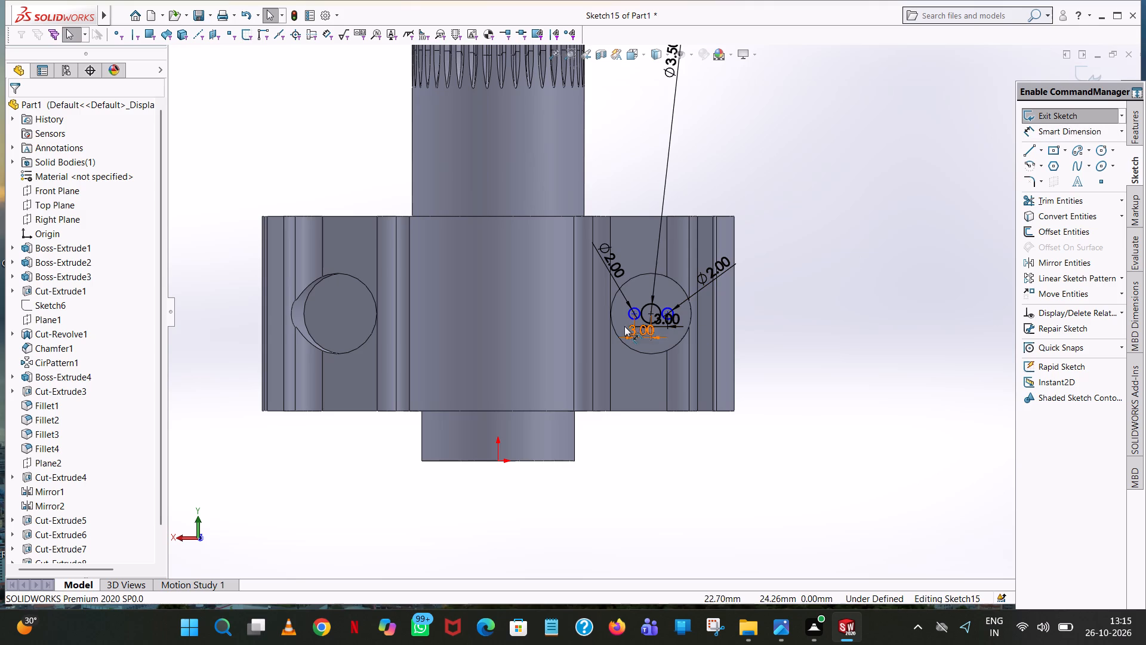
Apply a Horizontal relation between the outer small circle's centre and the central circle's centre.
{"action": "scroll", "coordinate": [647, 314], "scroll_direction": "down", "scroll_amount": 6}
{"action": "left_click", "coordinate": [950, 186]}
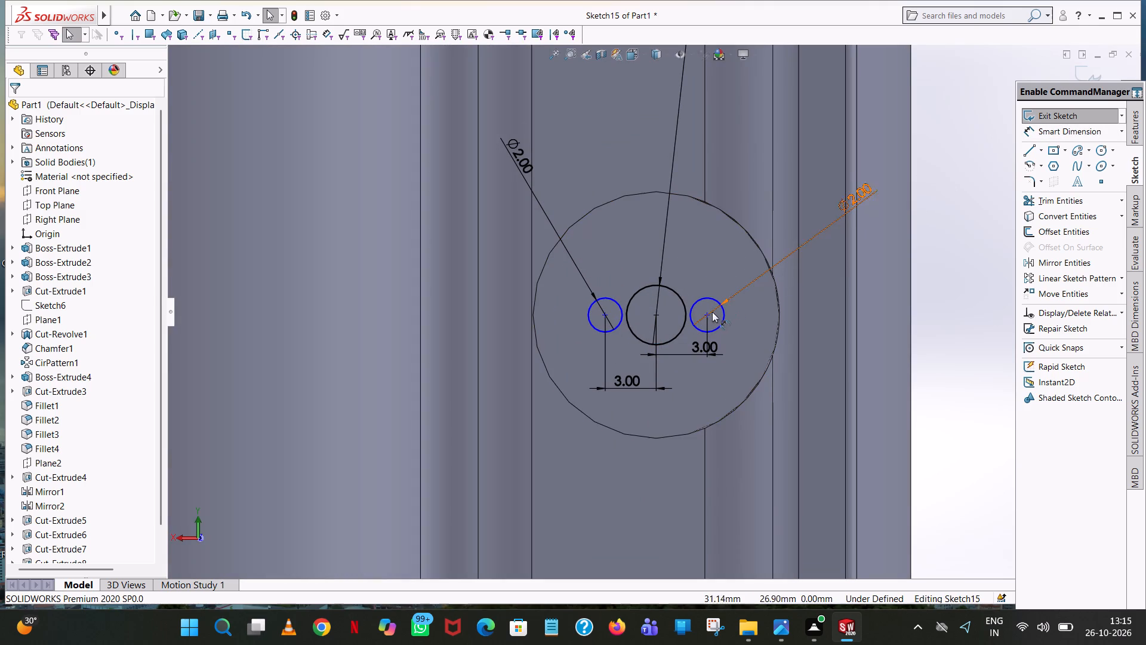
{"action": "left_click", "coordinate": [705, 316], "text": "ctrl"}
{"action": "left_click", "coordinate": [658, 317], "text": "ctrl"}
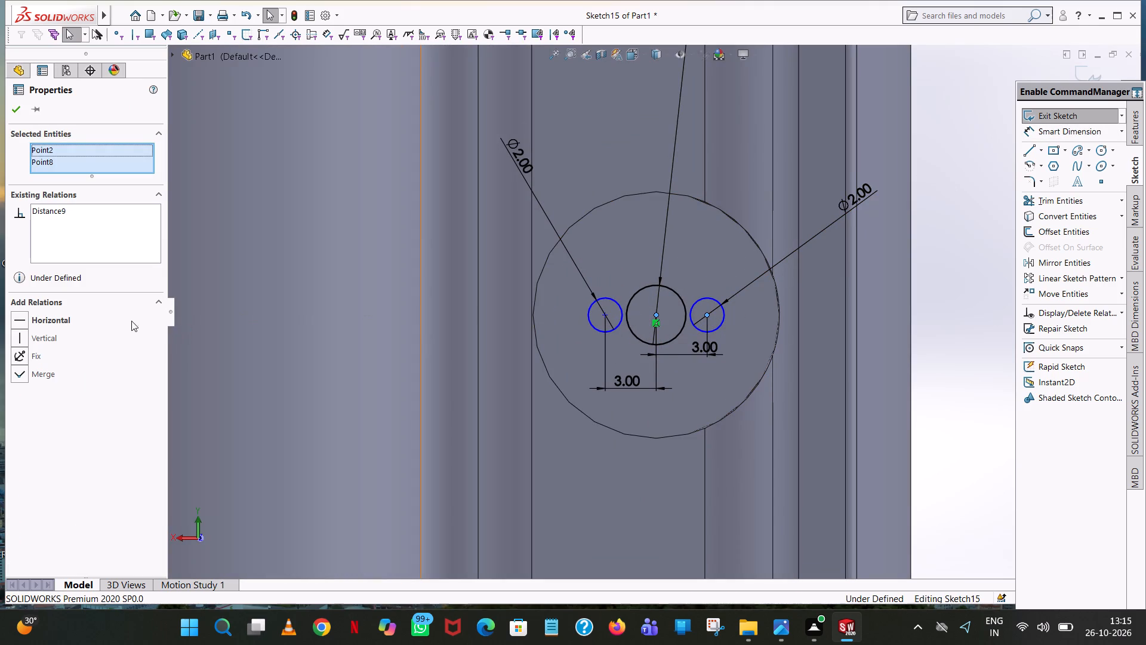
{"action": "left_click", "coordinate": [36, 318], "text": "ctrl"}
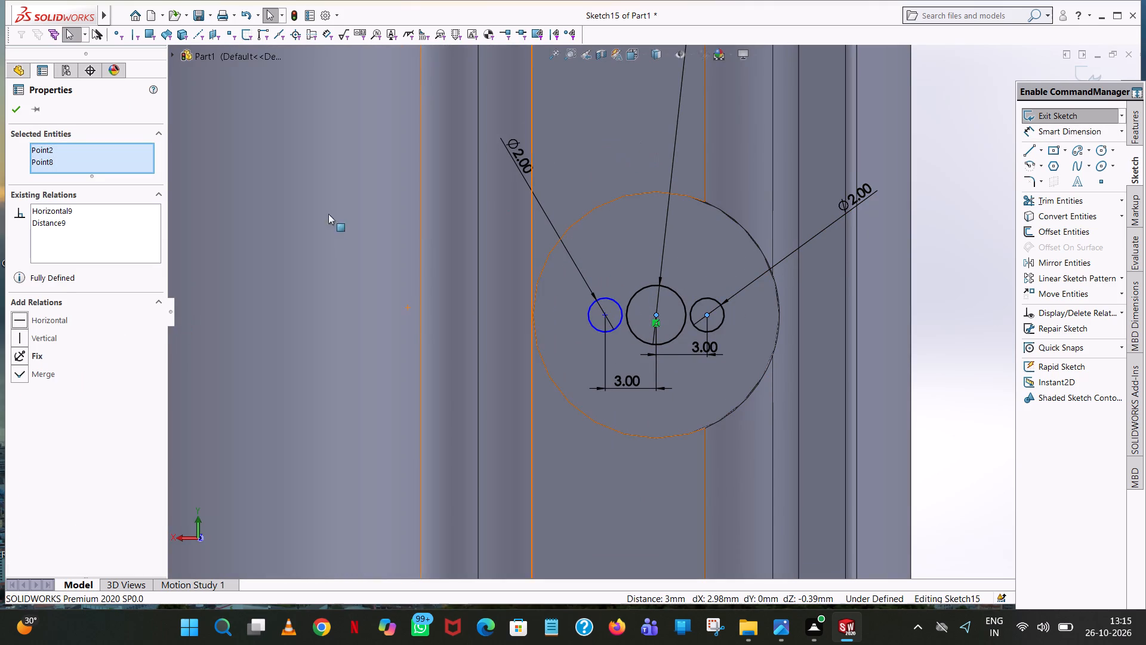
{"action": "left_click", "coordinate": [12, 112]}
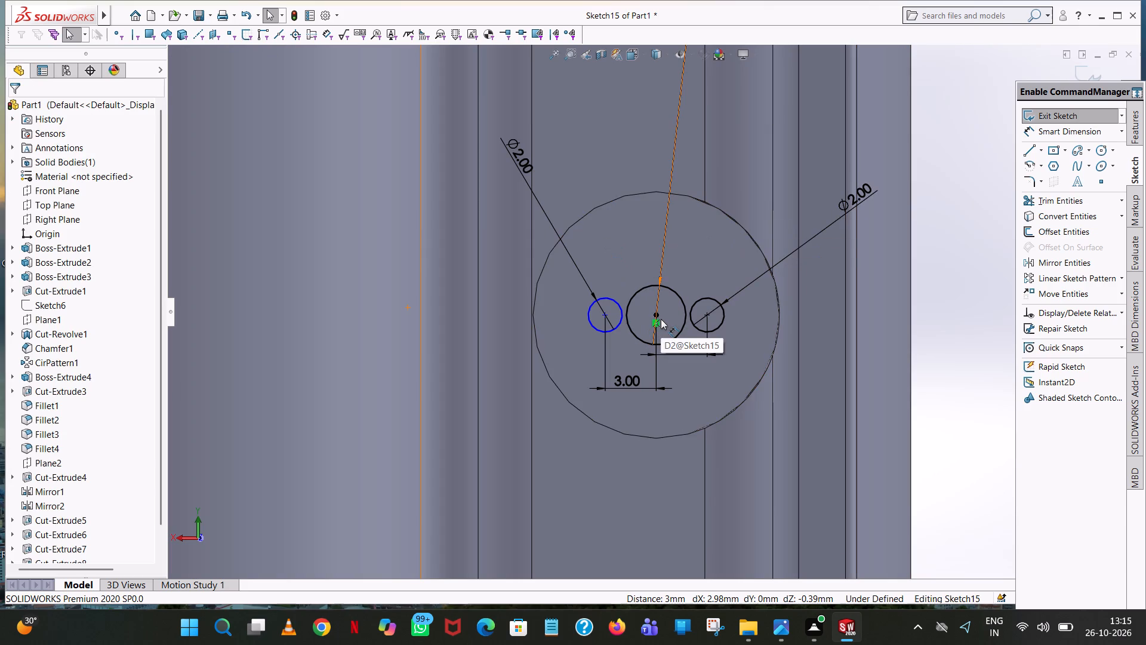
Apply a Horizontal relation between the shaft-side small circle's centre and the central circle's centre.
{"action": "scroll", "coordinate": [661, 320], "scroll_direction": "down", "scroll_amount": 6}
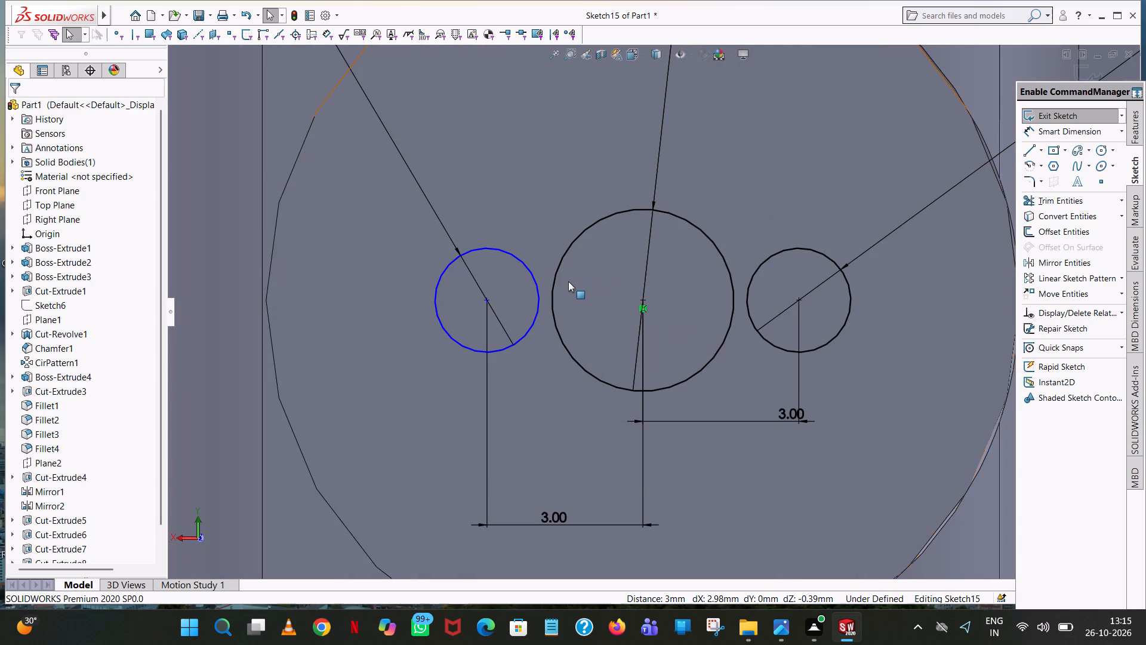
{"action": "left_click", "coordinate": [485, 302], "text": "ctrl"}
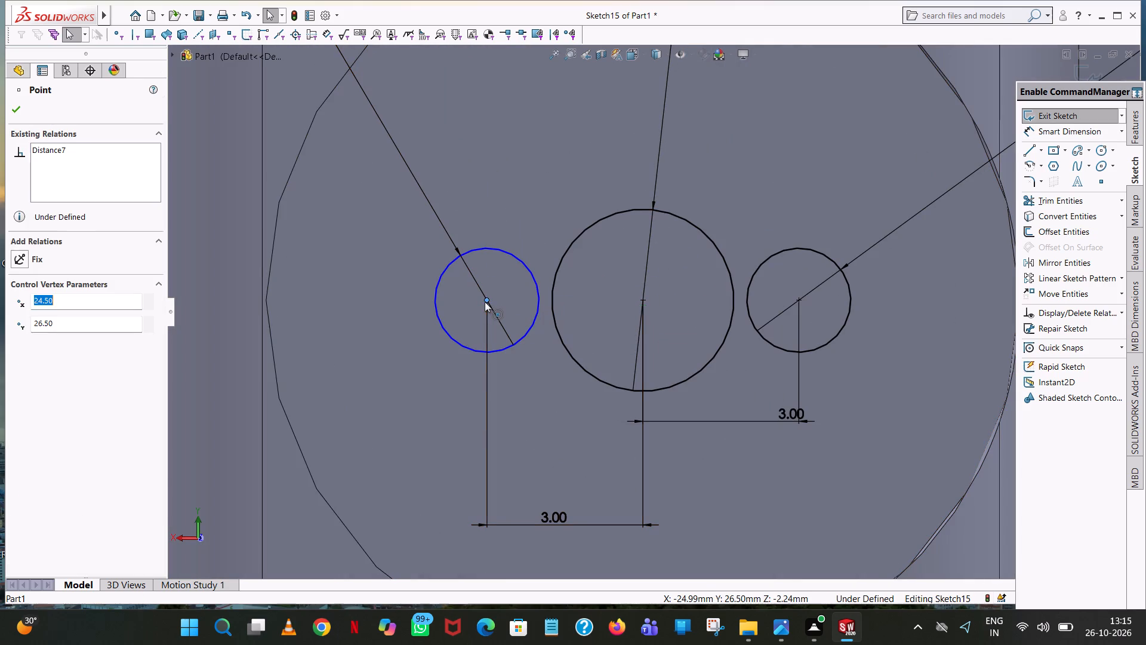
{"action": "left_click", "coordinate": [643, 303], "text": "ctrl"}
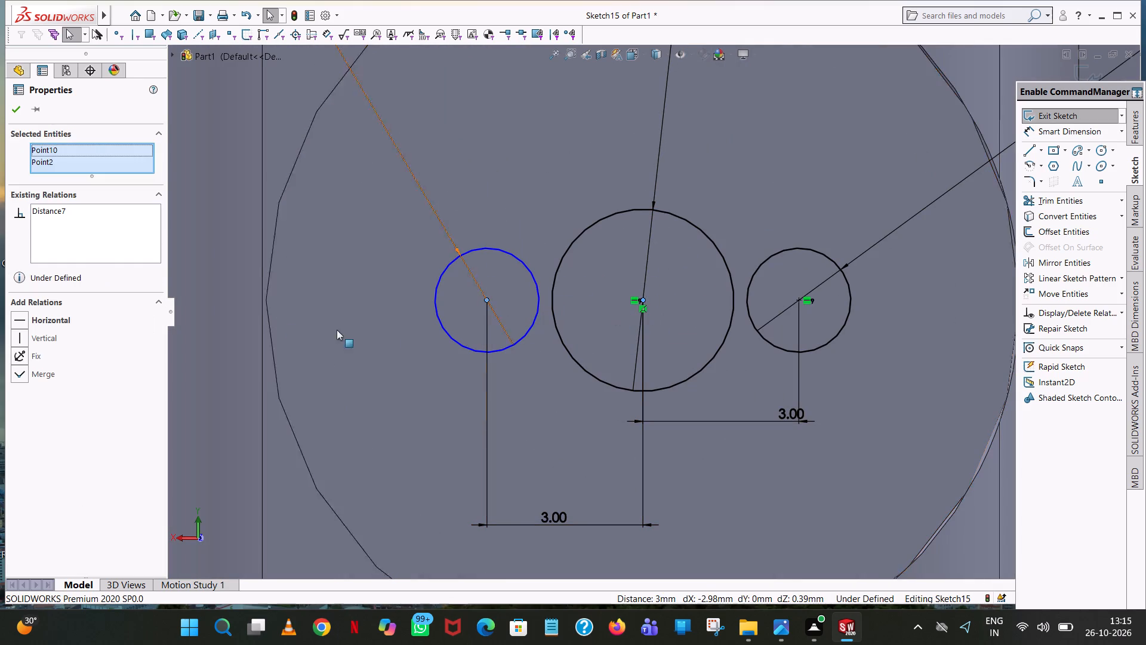
{"action": "left_click", "coordinate": [24, 315]}
{"action": "scroll", "coordinate": [686, 208], "scroll_direction": "up", "scroll_amount": 5}
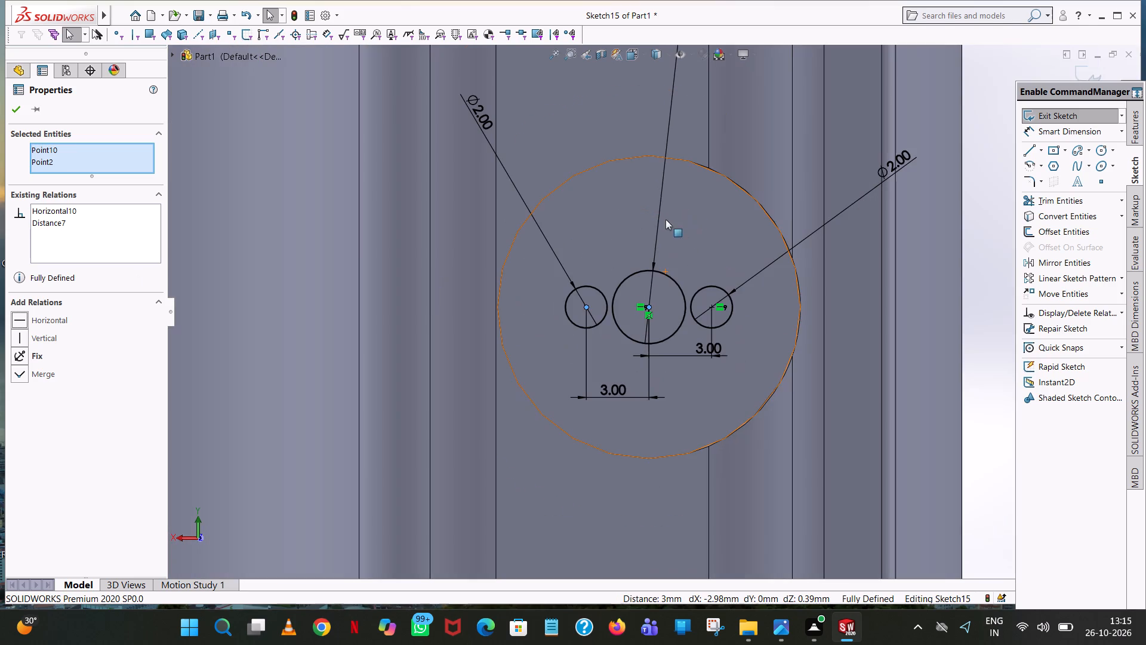
{"action": "left_click", "coordinate": [11, 115]}
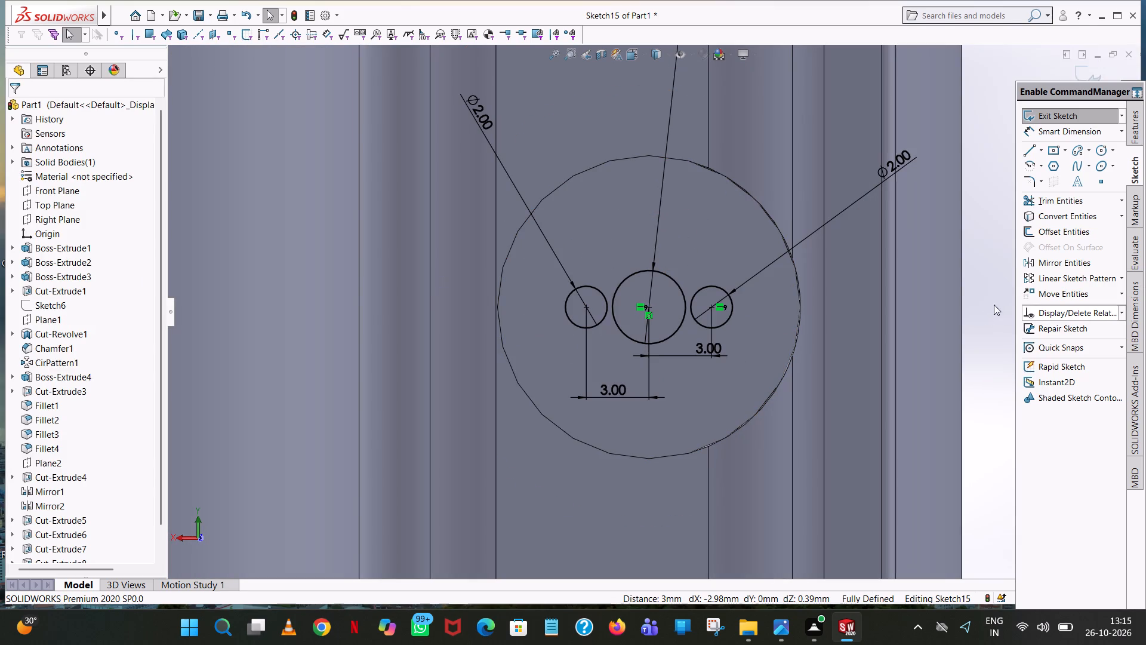
{"action": "left_click", "coordinate": [994, 304]}
Extrude-cut the three circles with a Blind depth of 12.5 mm from the floor of the -X arm's round recess.
{"action": "scroll", "coordinate": [1030, 257], "scroll_direction": "up", "scroll_amount": 5}
{"action": "left_click", "coordinate": [1130, 134]}
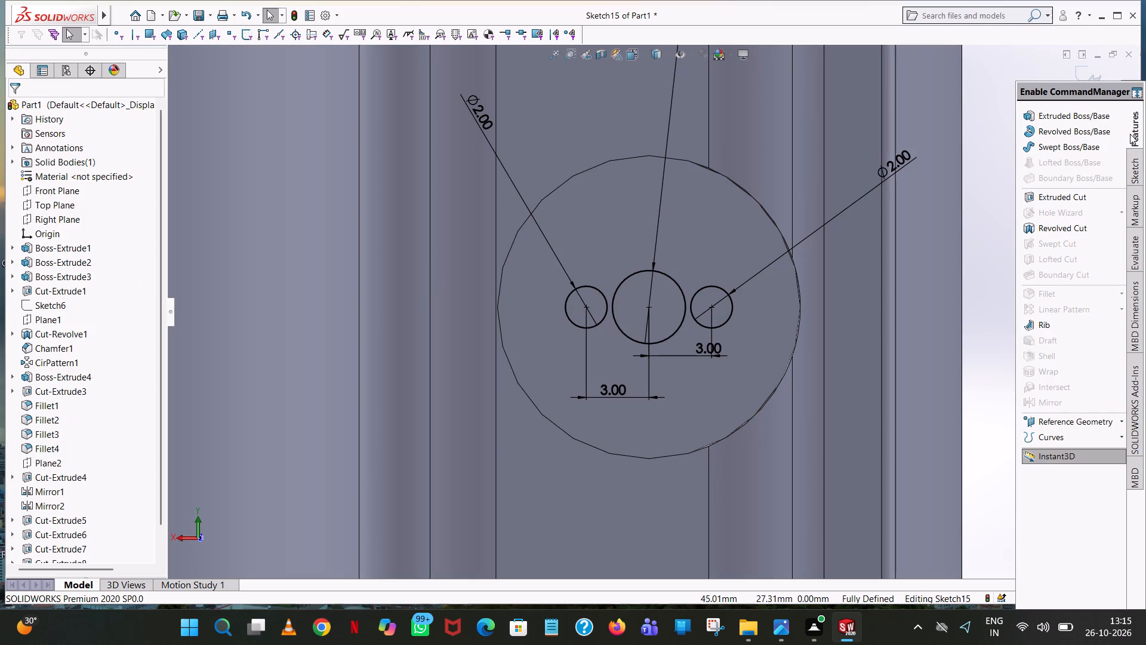
{"action": "left_click", "coordinate": [1065, 197]}
{"action": "scroll", "coordinate": [719, 282], "scroll_direction": "up", "scroll_amount": 1}
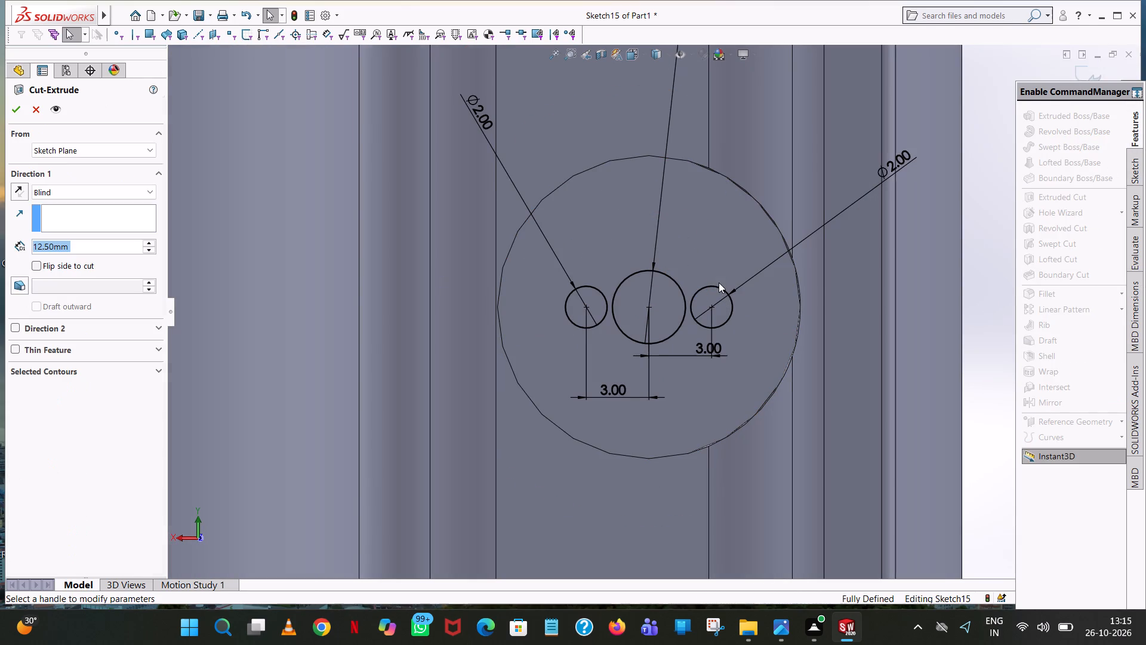
{"action": "scroll", "coordinate": [719, 282], "scroll_direction": "up", "scroll_amount": 5}
{"action": "scroll", "coordinate": [919, 231], "scroll_direction": "down", "scroll_amount": 1}
{"action": "middle_click_drag", "start_coordinate": [919, 231], "coordinate": [822, 300]}
{"action": "scroll", "coordinate": [919, 231], "scroll_direction": "up", "scroll_amount": 1}
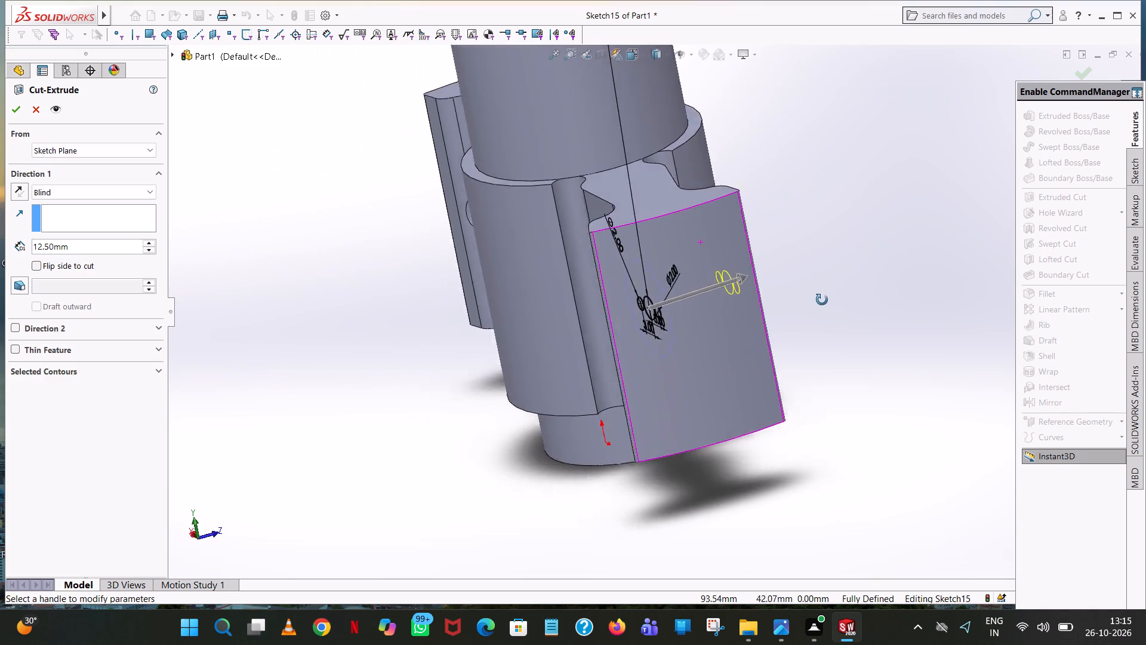
{"action": "middle_click_drag", "start_coordinate": [822, 300], "coordinate": [758, 335]}
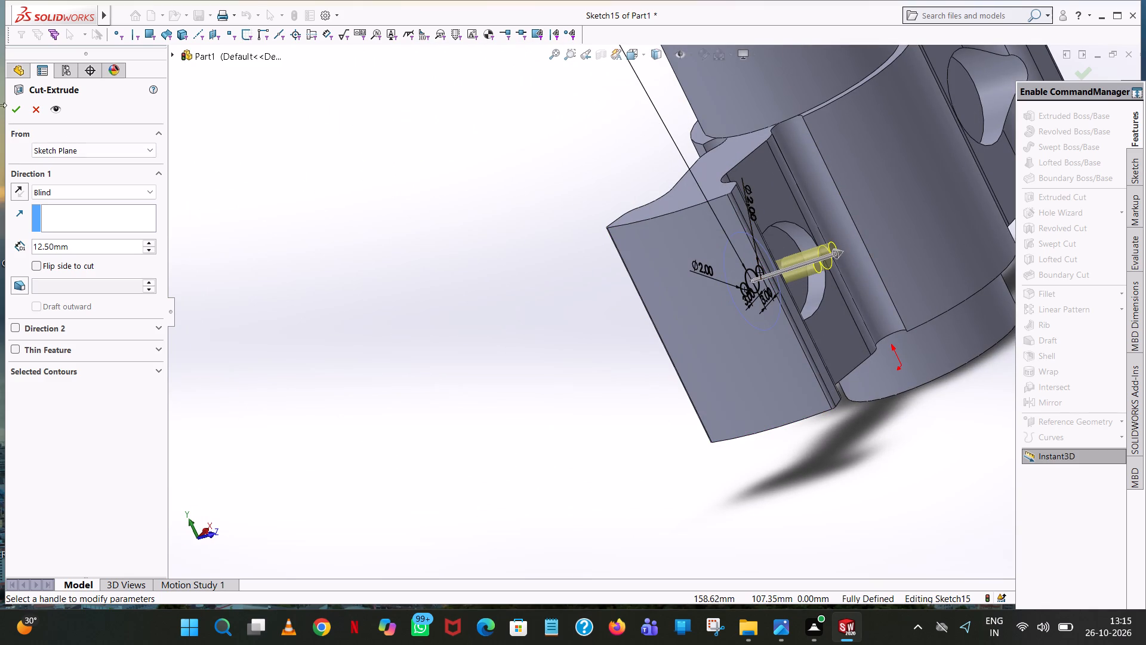
{"action": "left_click", "coordinate": [17, 106]}
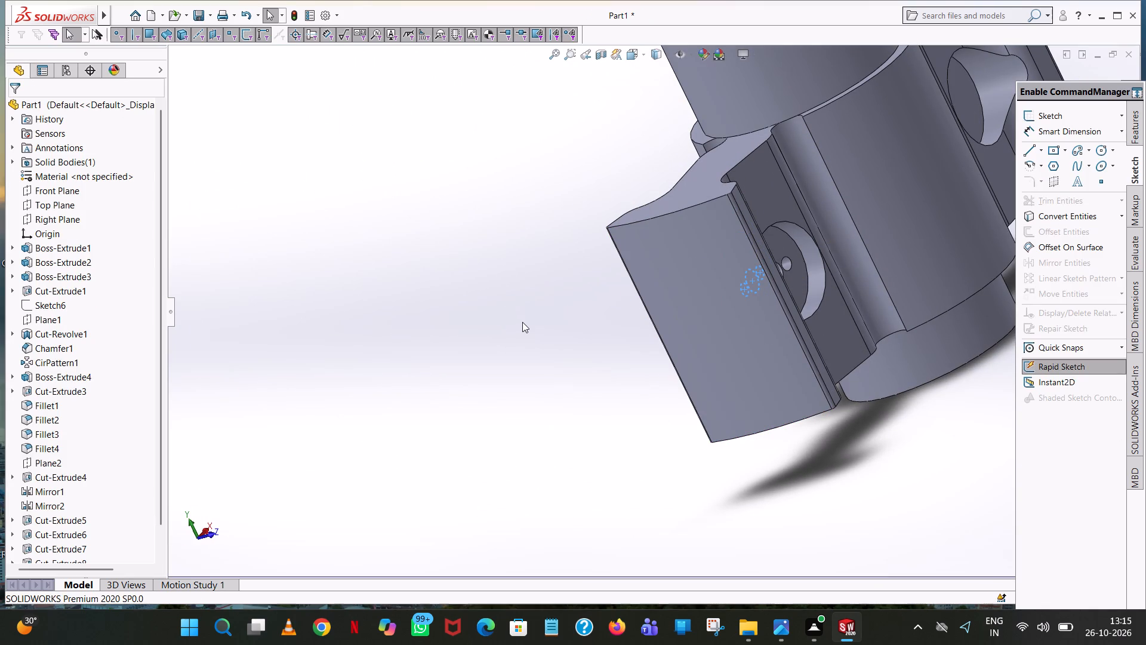
{"action": "left_click", "coordinate": [515, 331]}
Mirror the three-hole cut about the Right Plane onto the +X arm.
{"action": "middle_click_drag", "start_coordinate": [732, 316], "coordinate": [712, 328]}
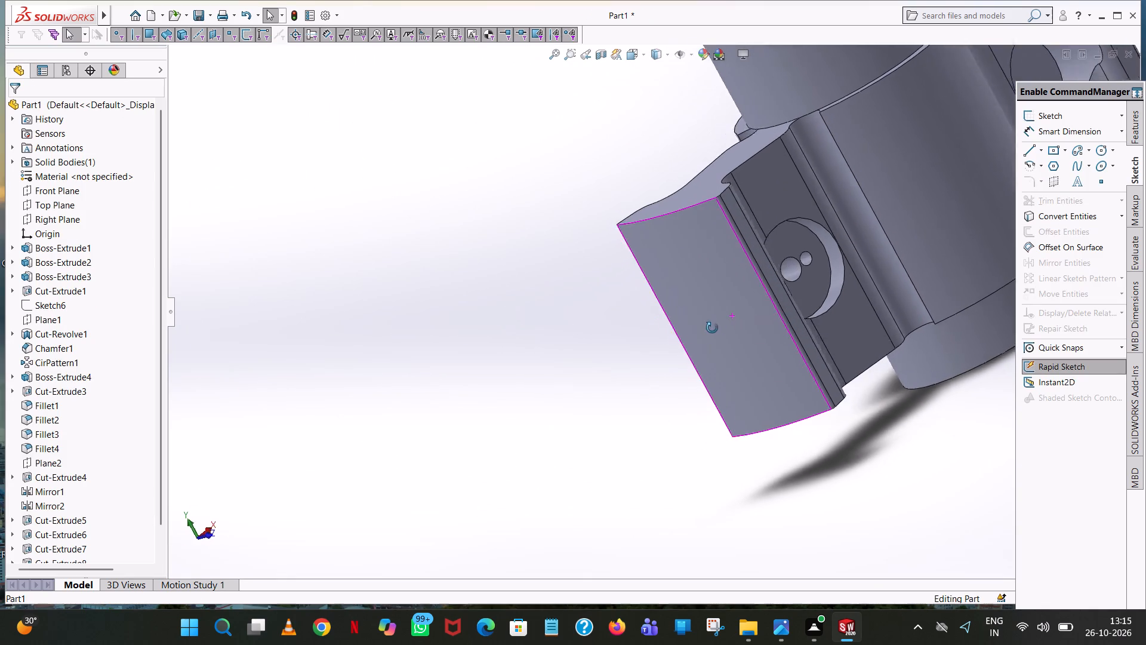
{"action": "middle_click_drag", "start_coordinate": [712, 328], "coordinate": [665, 342]}
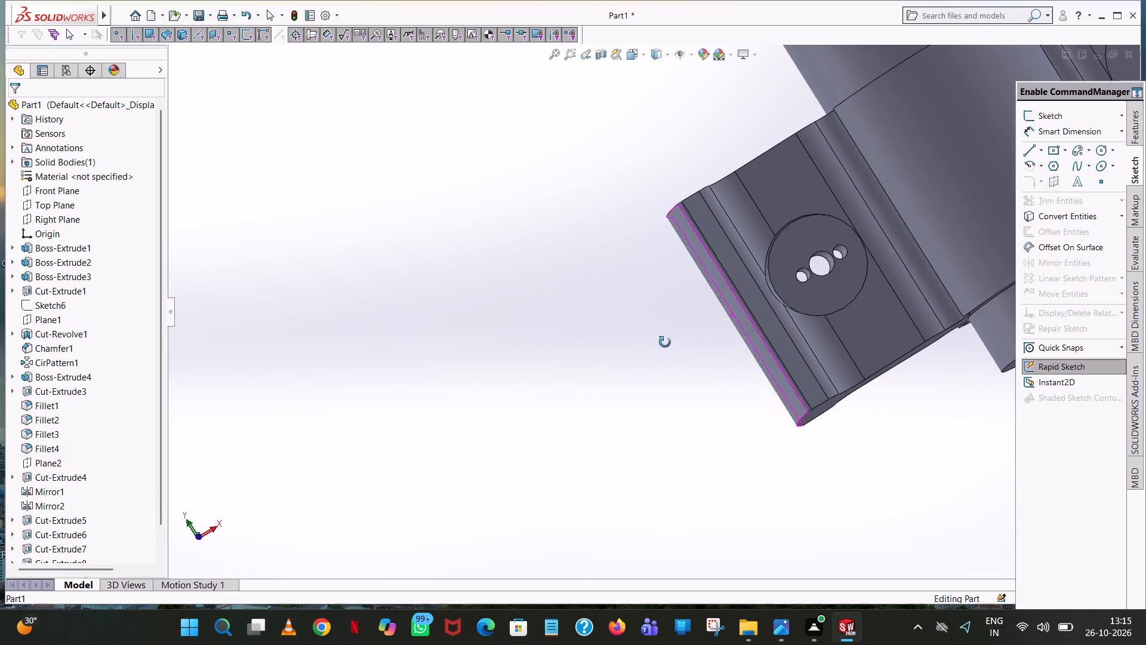
{"action": "middle_click_drag", "start_coordinate": [665, 342], "coordinate": [857, 224]}
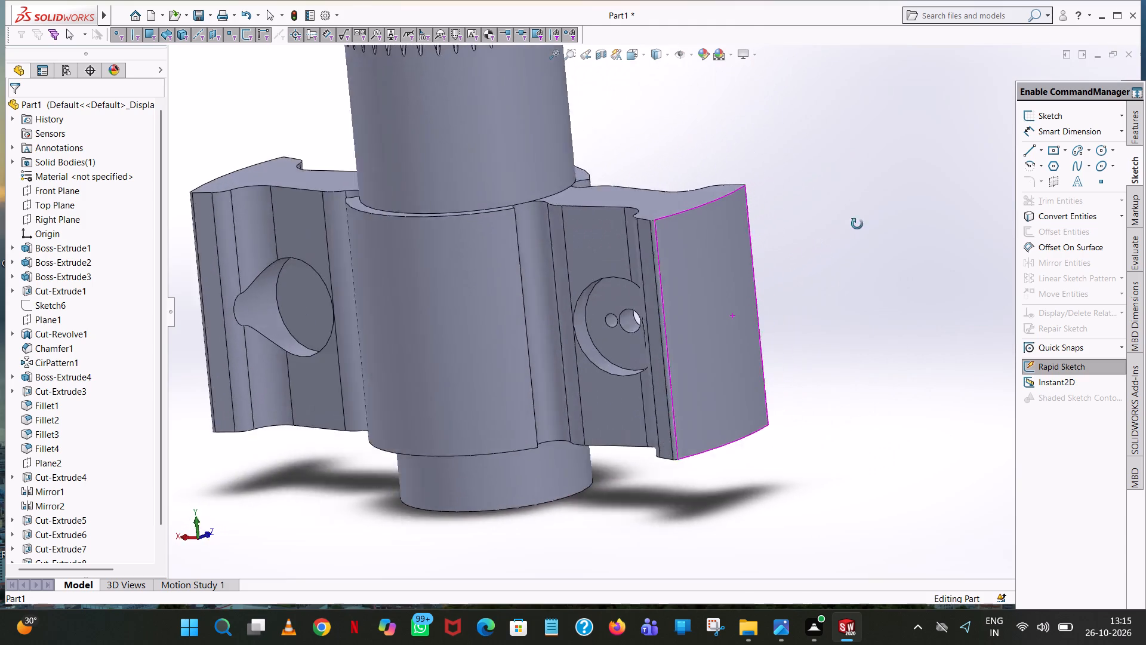
{"action": "middle_click_drag", "start_coordinate": [857, 224], "coordinate": [959, 250]}
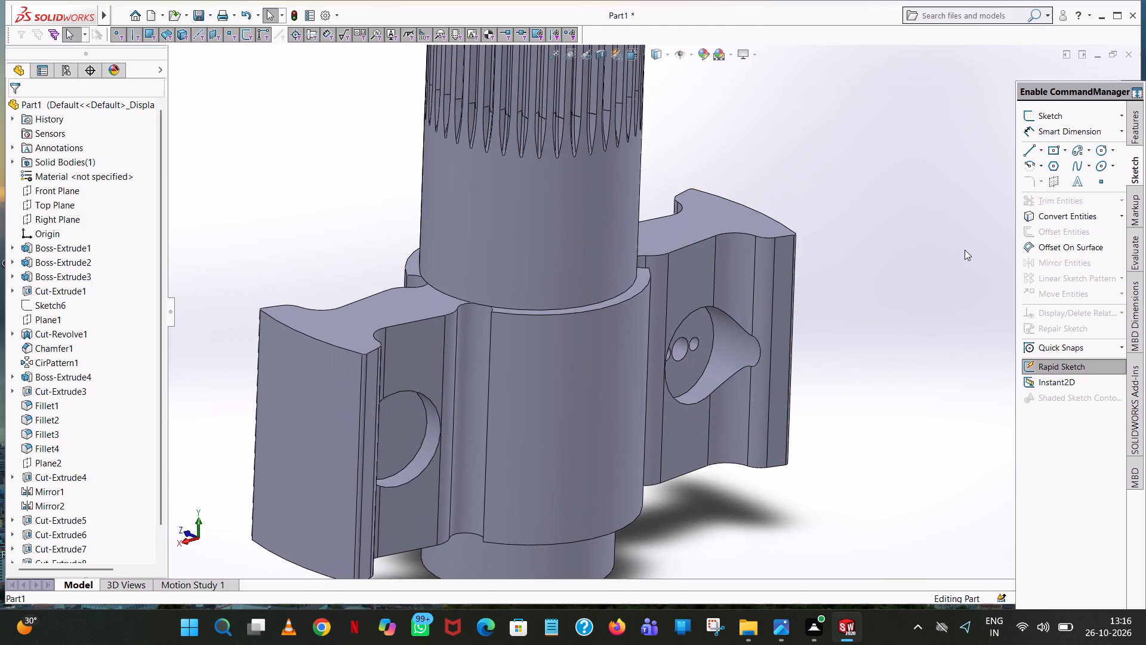
{"action": "scroll", "coordinate": [799, 296], "scroll_direction": "up", "scroll_amount": 4}
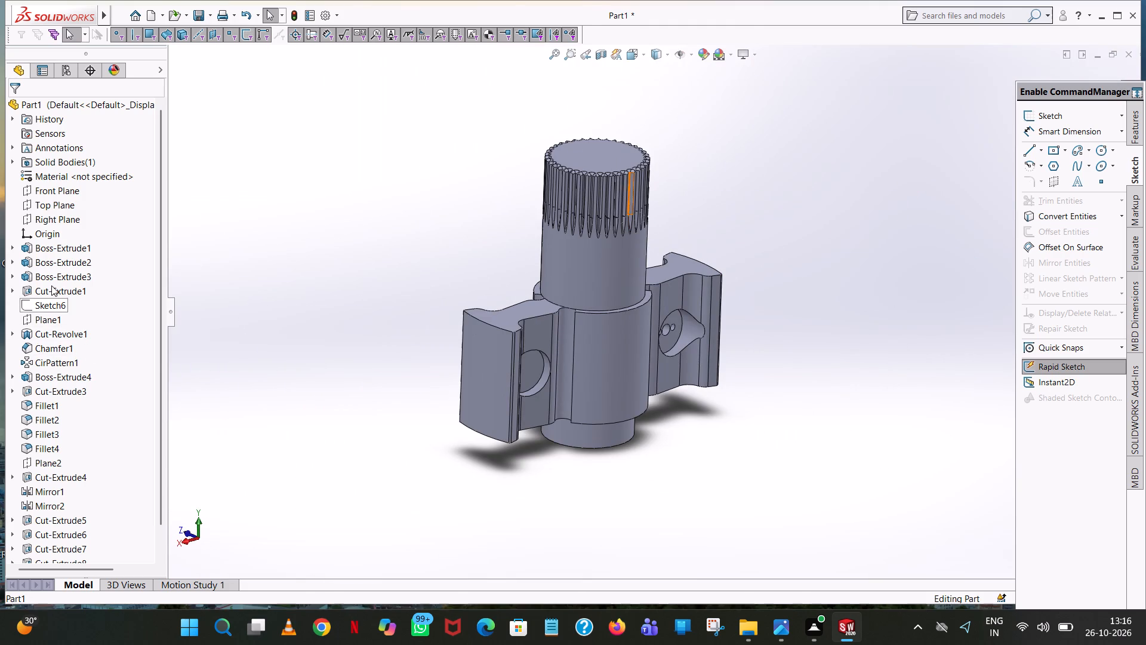
{"action": "left_click", "coordinate": [64, 215]}
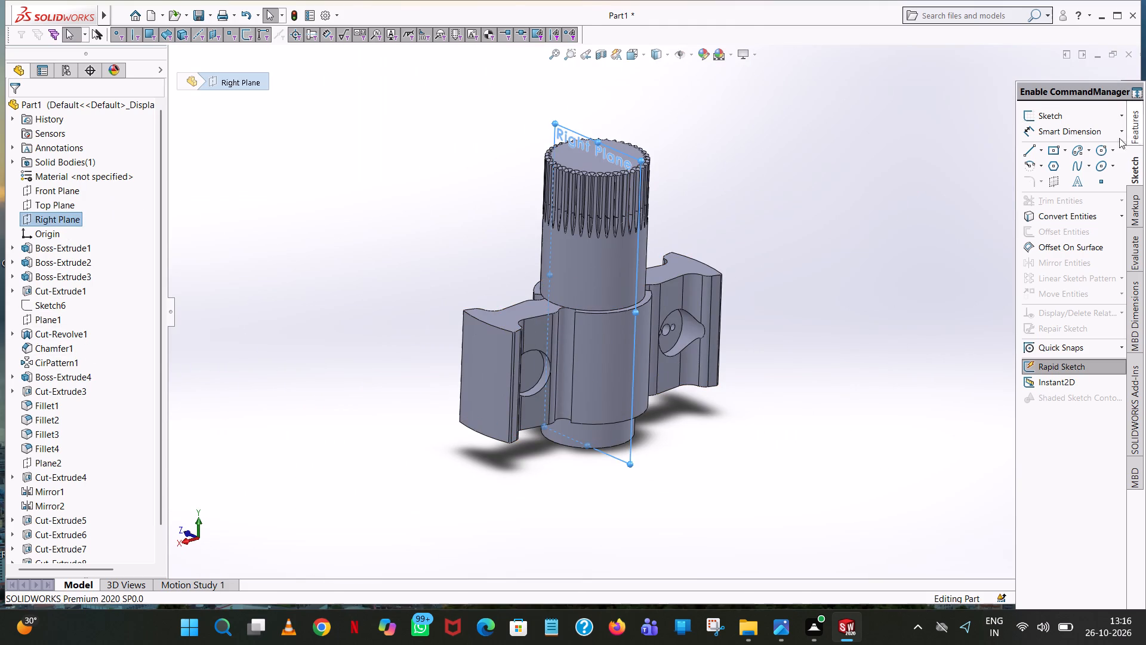
{"action": "scroll", "coordinate": [905, 199], "scroll_direction": "up", "scroll_amount": 1}
{"action": "middle_click_drag", "start_coordinate": [905, 199], "coordinate": [843, 196]}
{"action": "scroll", "coordinate": [905, 199], "scroll_direction": "down", "scroll_amount": 1}
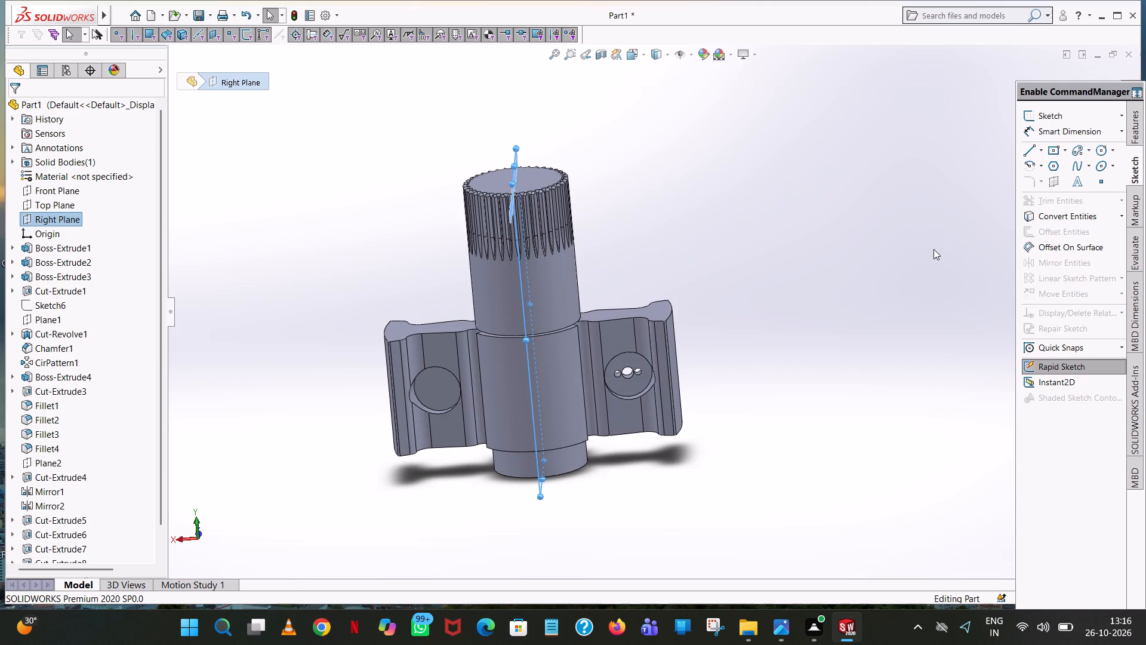
{"action": "left_click", "coordinate": [1139, 122]}
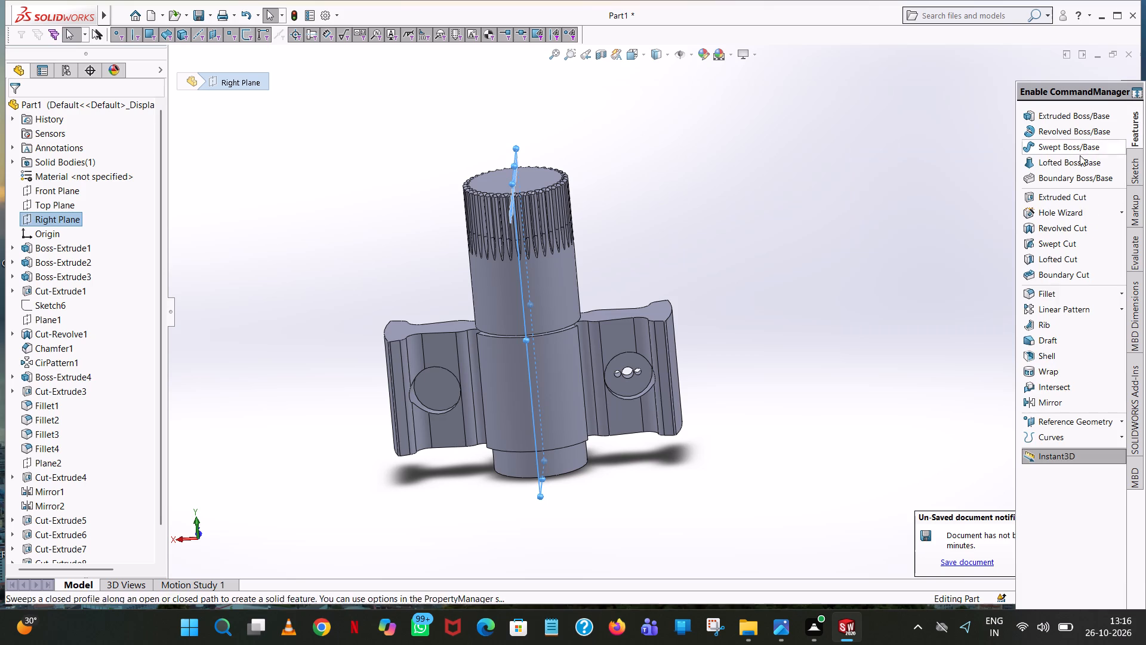
{"action": "left_click", "coordinate": [1038, 398]}
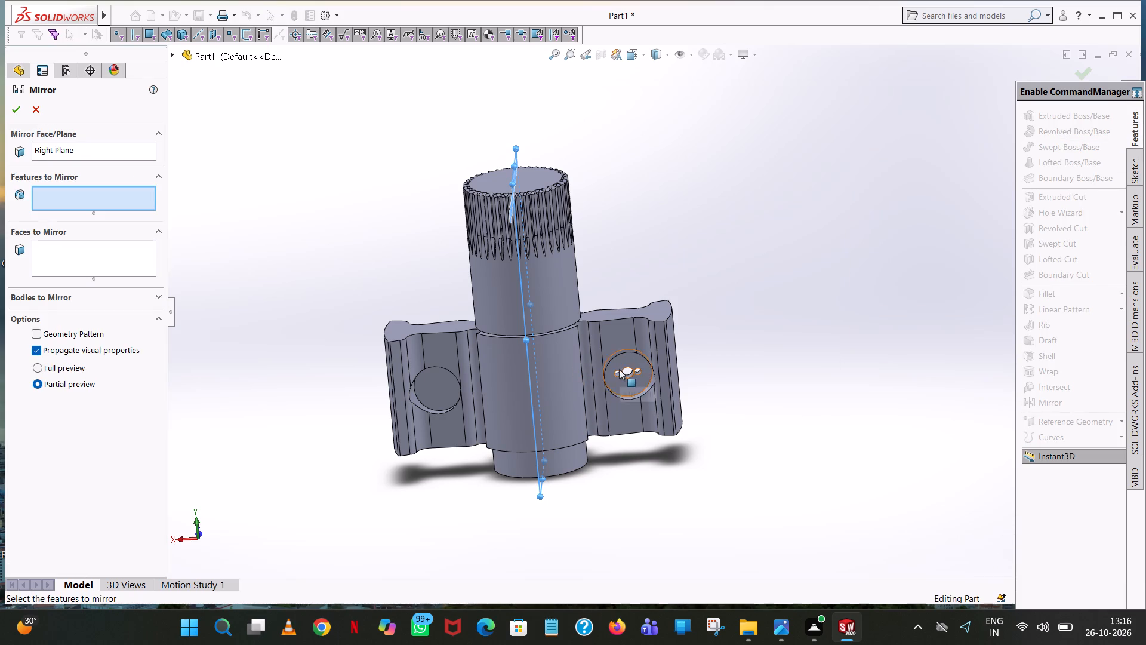
{"action": "scroll", "coordinate": [650, 351], "scroll_direction": "down", "scroll_amount": 4}
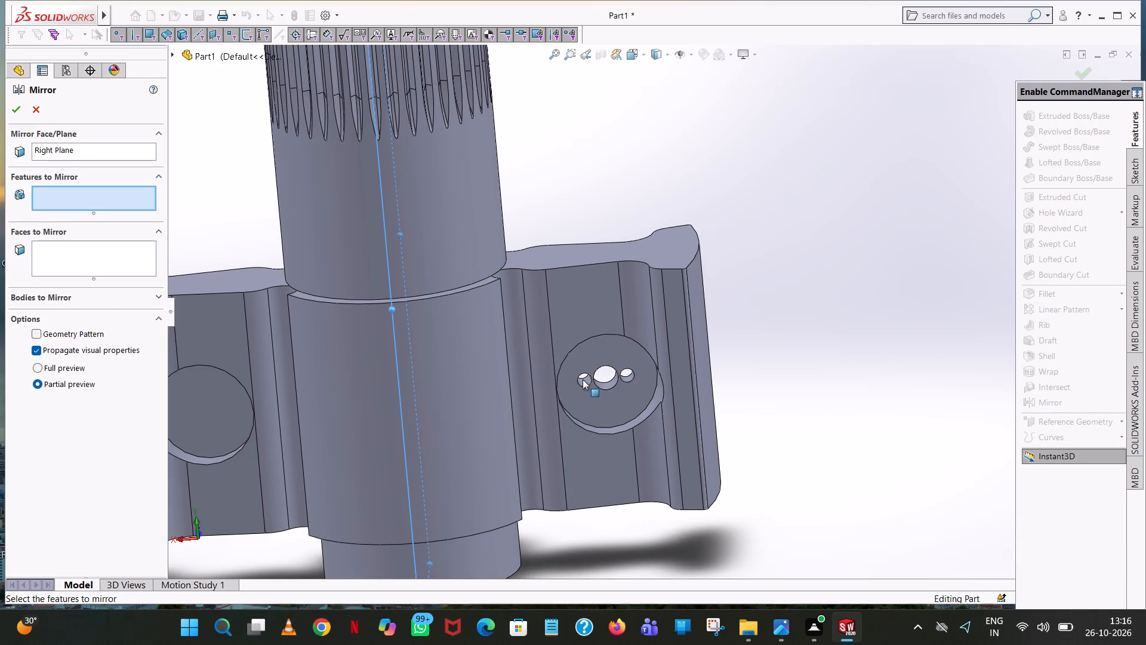
{"action": "left_click", "coordinate": [583, 379]}
{"action": "left_click", "coordinate": [611, 382]}
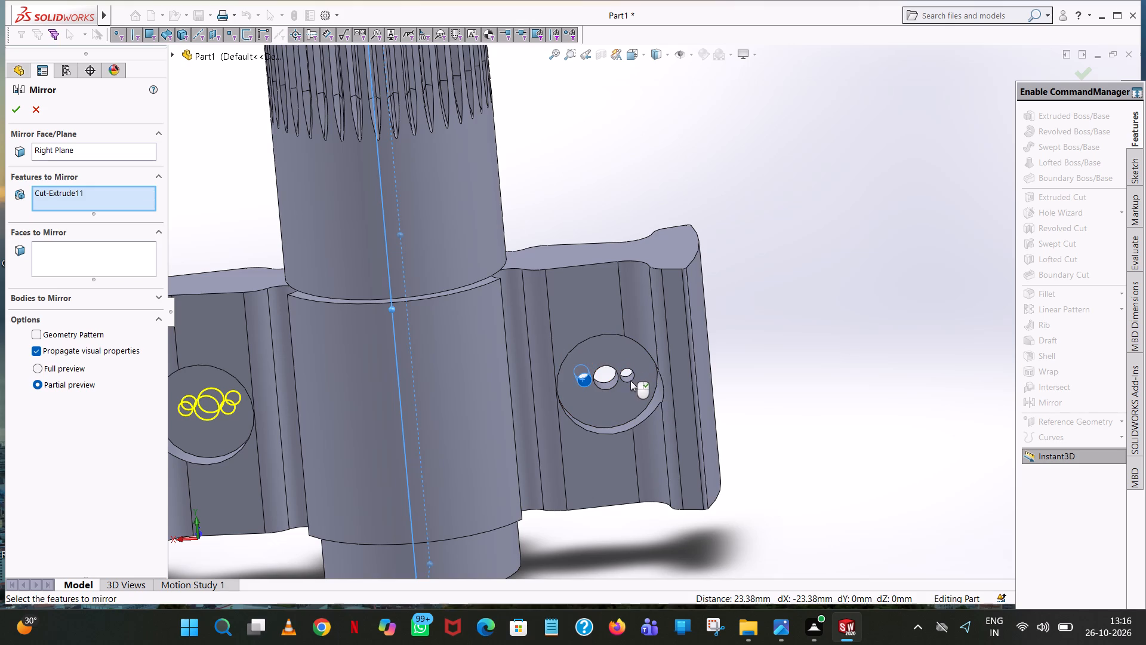
{"action": "left_click", "coordinate": [630, 380]}
{"action": "left_click", "coordinate": [628, 377]}
{"action": "left_click", "coordinate": [22, 112]}
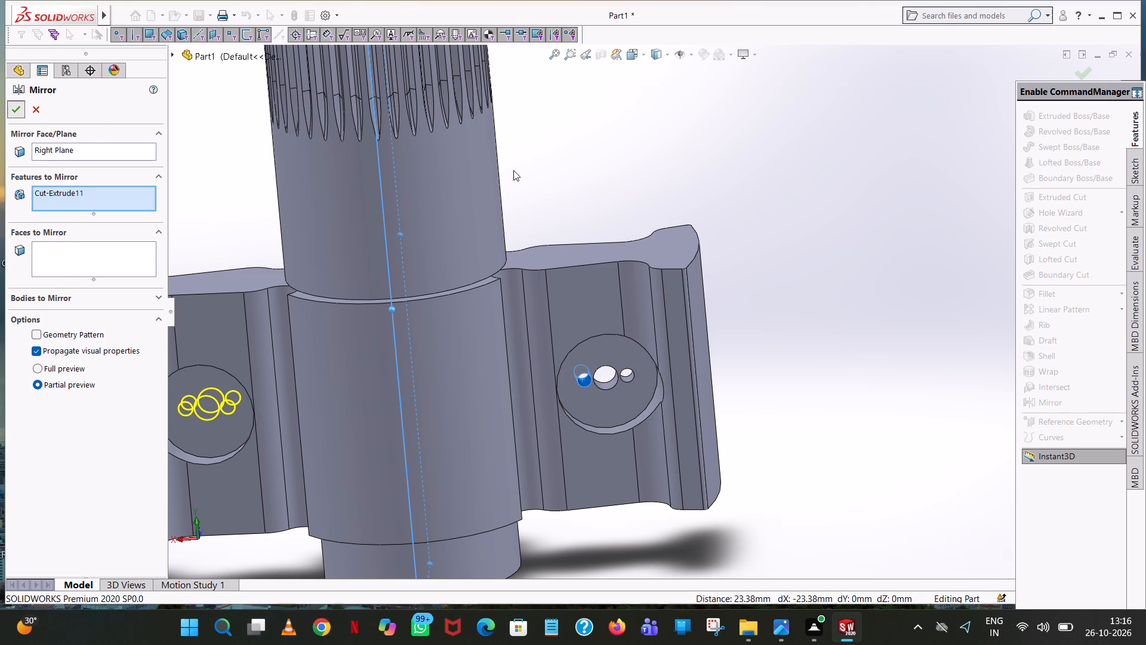
{"action": "left_click", "coordinate": [621, 159]}
Apply a light grey colour, RGB 192, 192, 192, to the entire solid body.
{"action": "middle_click_drag", "start_coordinate": [642, 188], "coordinate": [797, 229]}
{"action": "scroll", "coordinate": [684, 185], "scroll_direction": "up", "scroll_amount": 1}
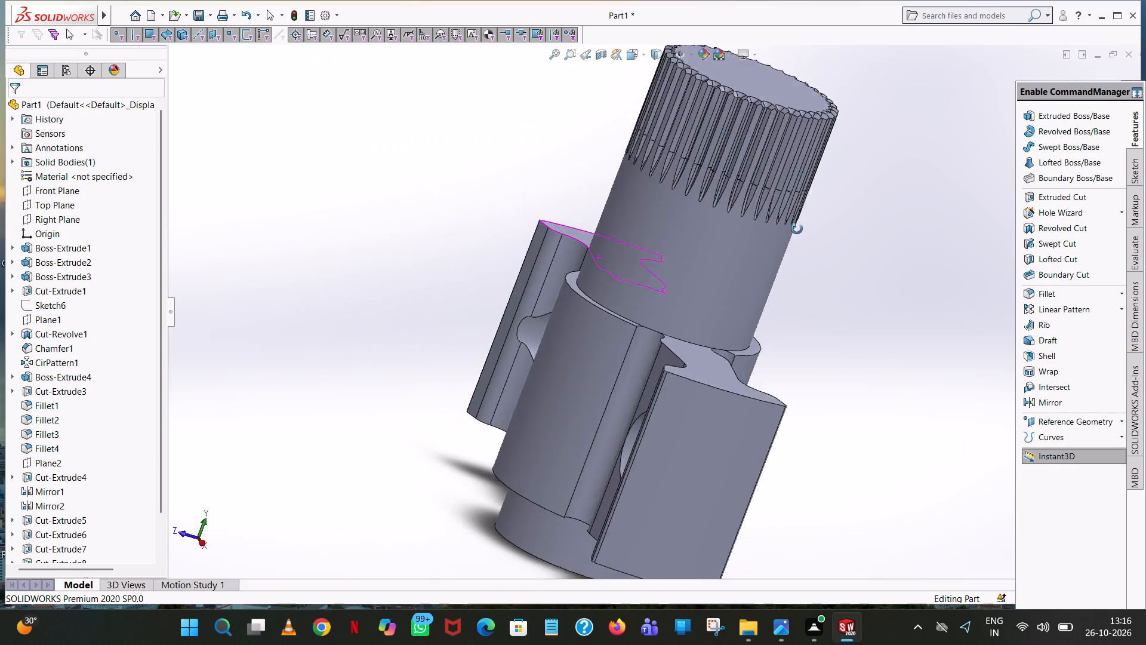
{"action": "middle_click_drag", "start_coordinate": [797, 229], "coordinate": [832, 322]}
{"action": "scroll", "coordinate": [831, 325], "scroll_direction": "up", "scroll_amount": 4}
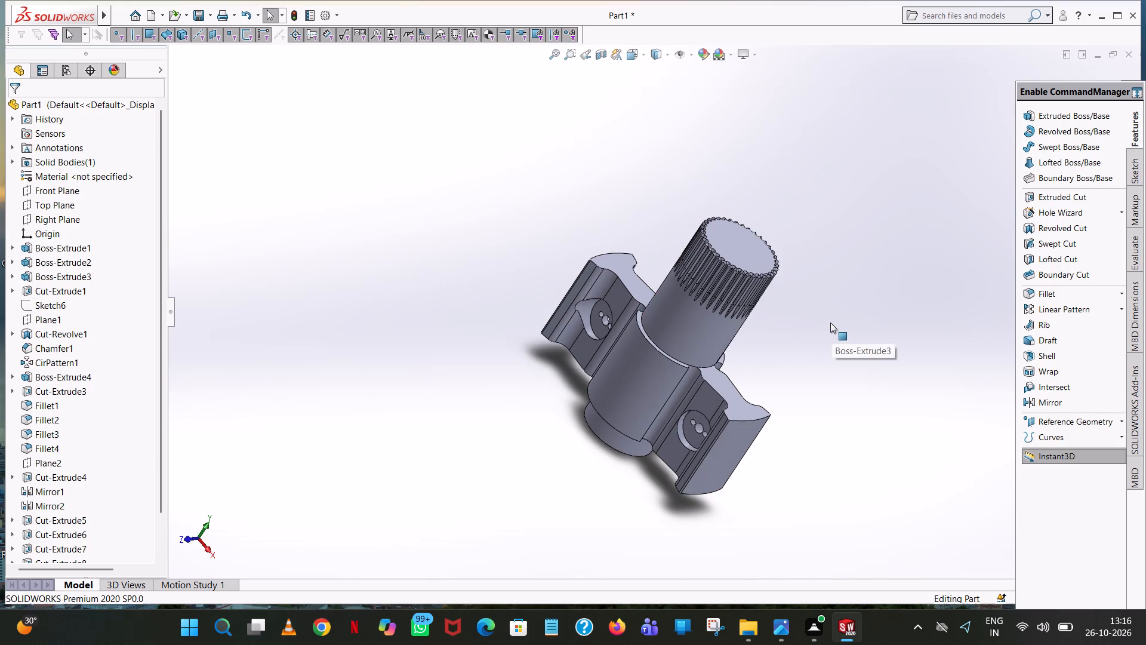
{"action": "middle_click_drag", "start_coordinate": [784, 314], "coordinate": [641, 382]}
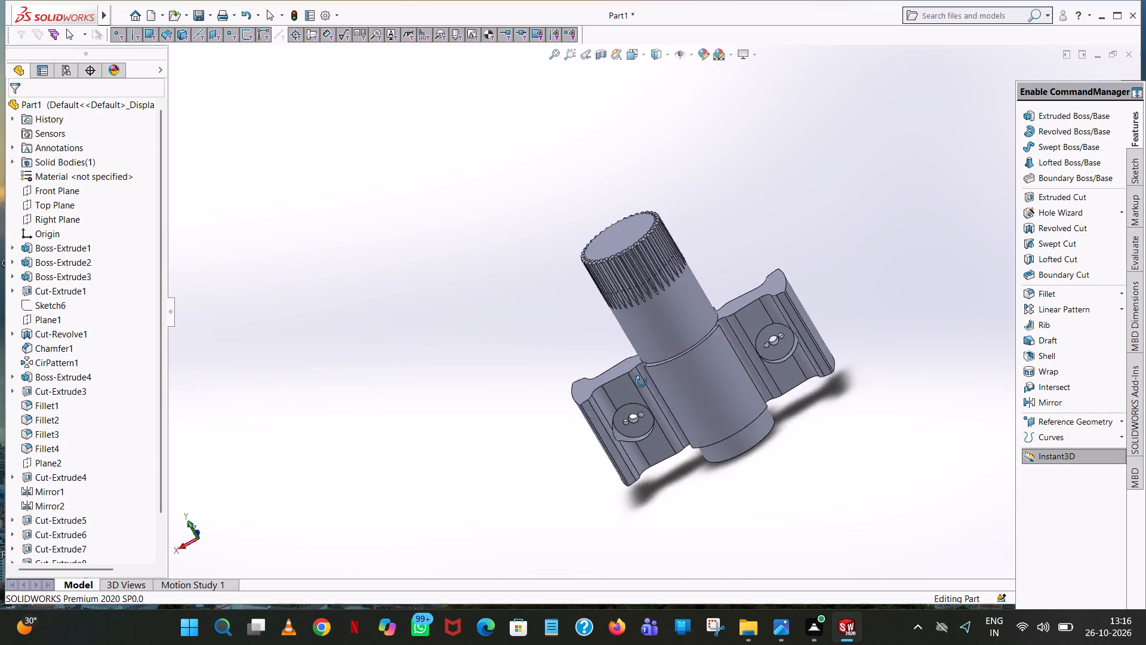
{"action": "middle_click_drag", "start_coordinate": [641, 382], "coordinate": [731, 343]}
{"action": "scroll", "coordinate": [766, 322], "scroll_direction": "up", "scroll_amount": 1}
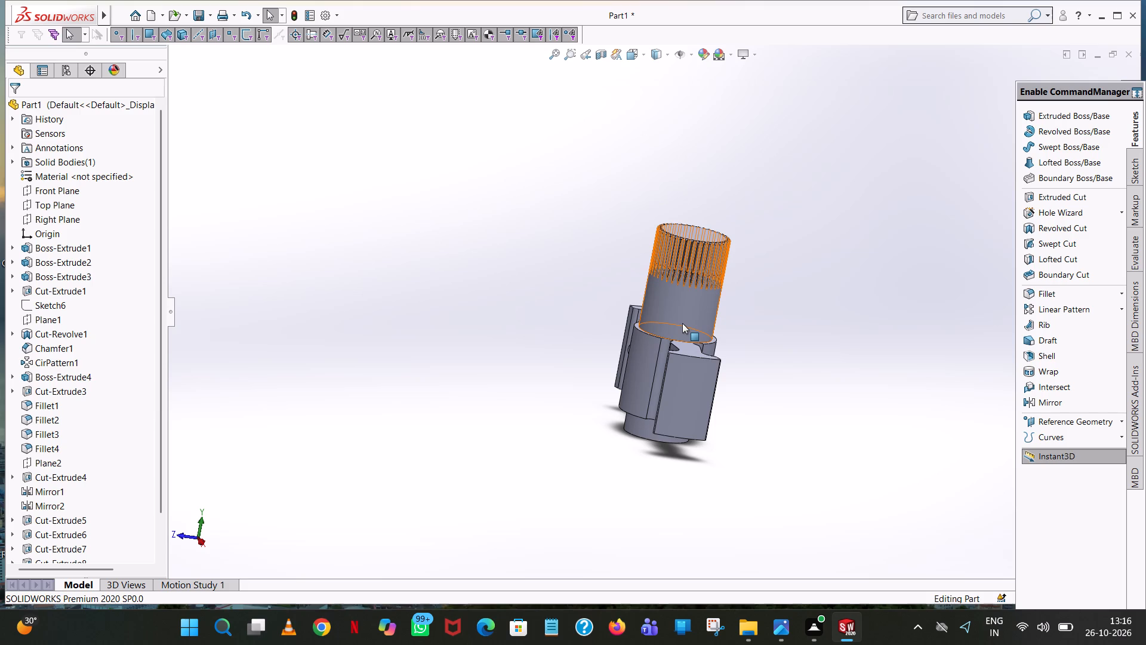
{"action": "right_click", "coordinate": [649, 352]}
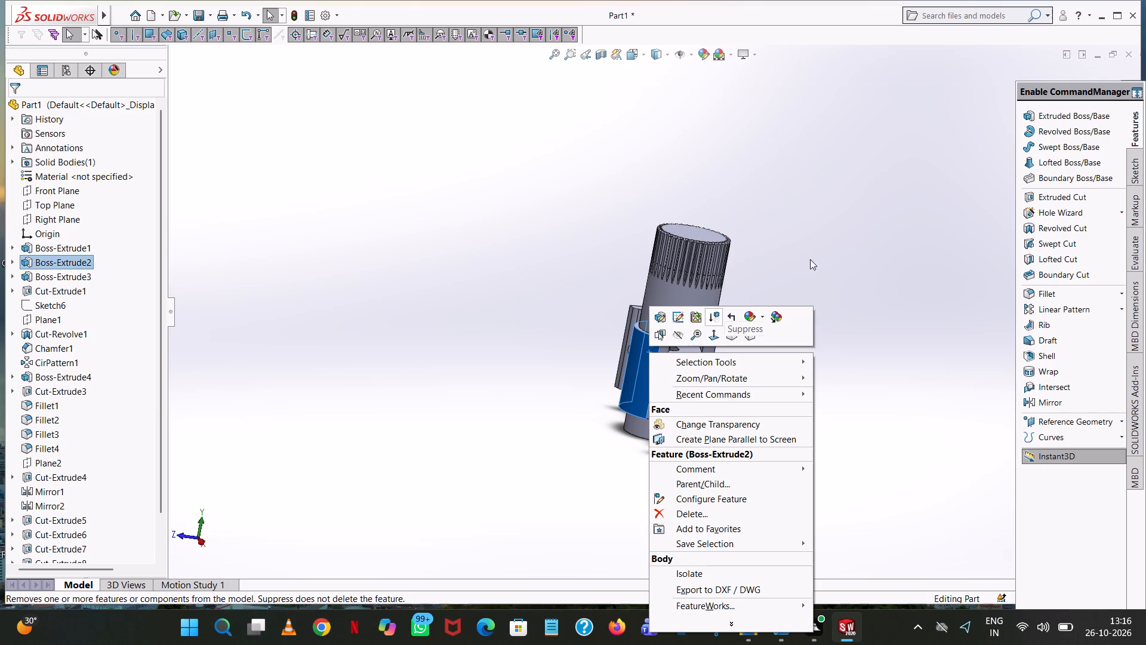
{"action": "left_click", "coordinate": [754, 318]}
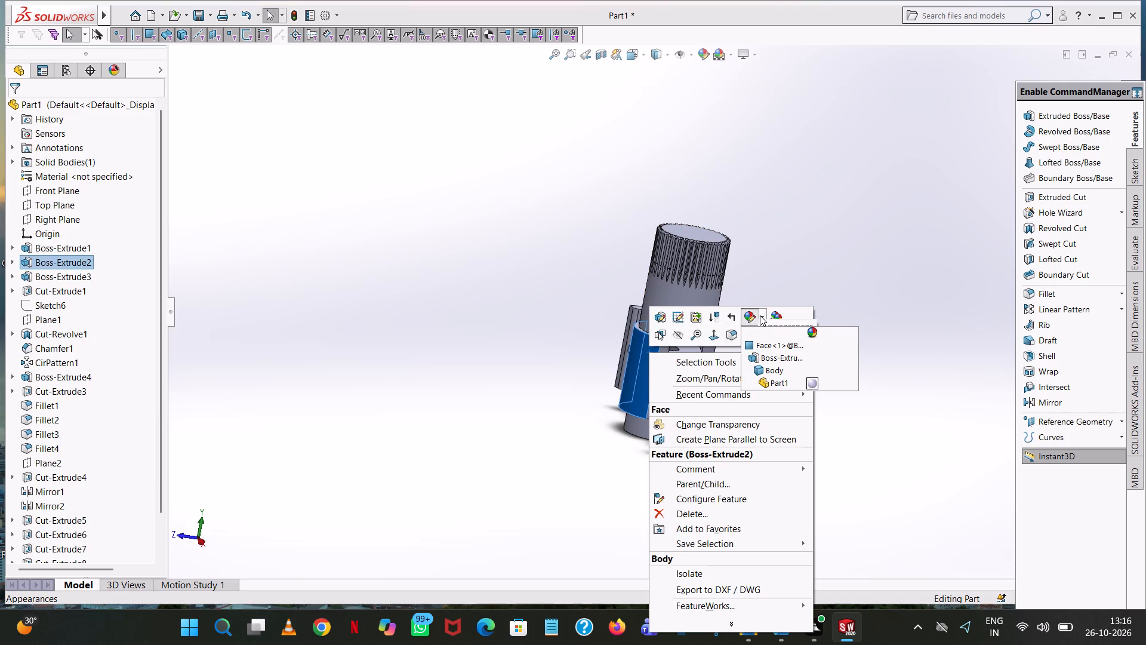
{"action": "left_click", "coordinate": [774, 371]}
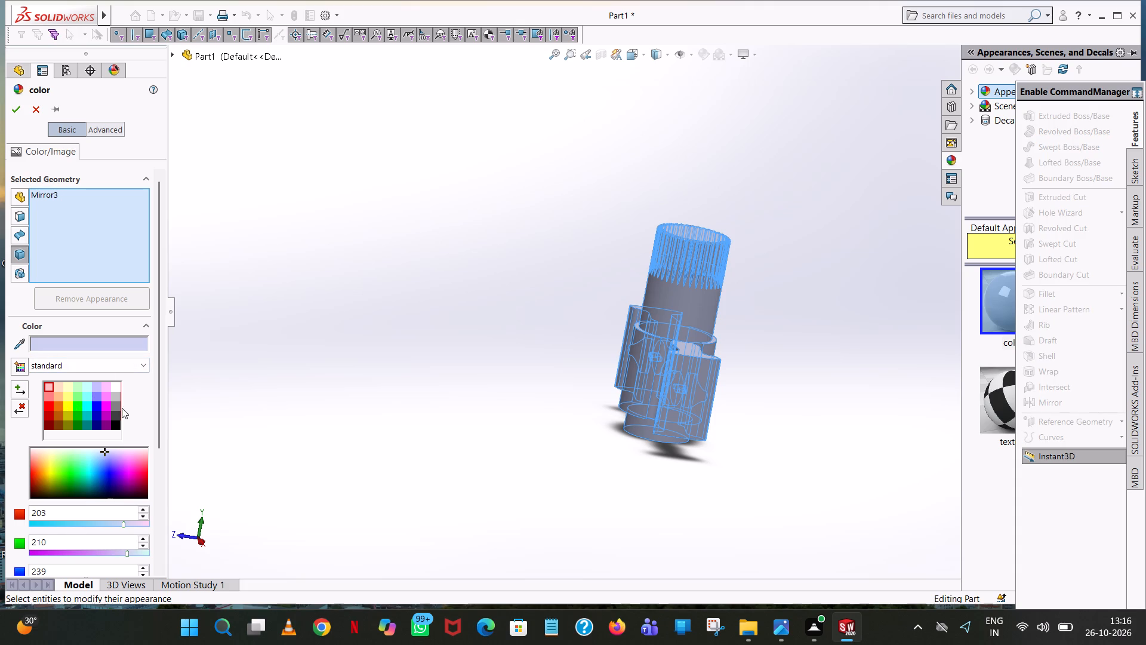
{"action": "left_click", "coordinate": [113, 398]}
{"action": "left_click", "coordinate": [12, 110]}
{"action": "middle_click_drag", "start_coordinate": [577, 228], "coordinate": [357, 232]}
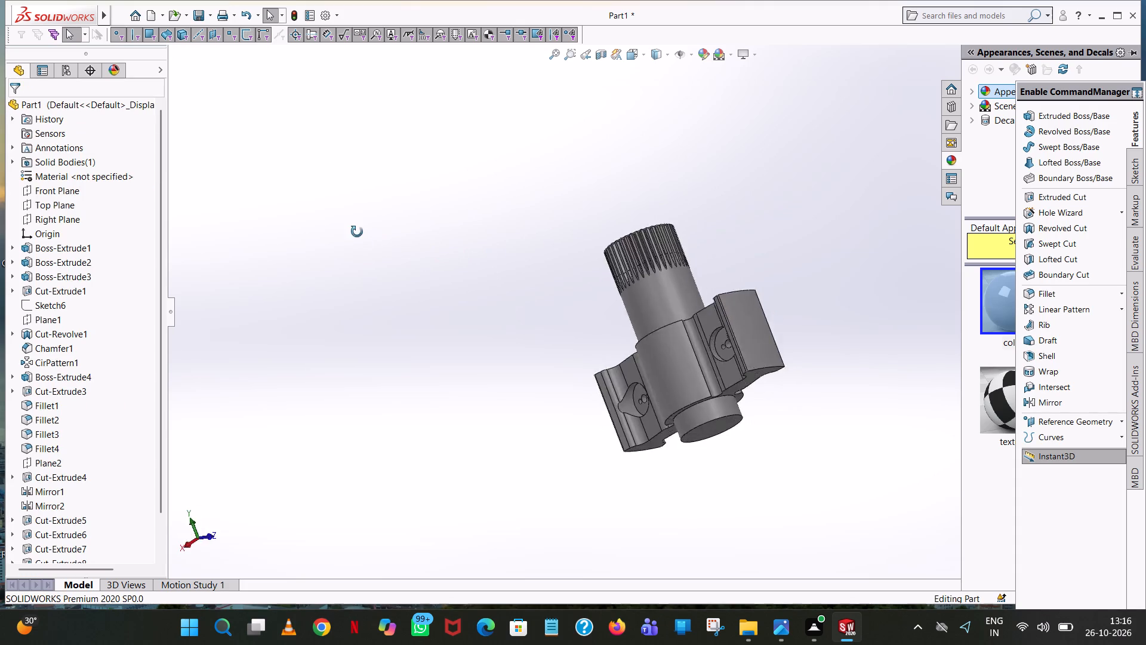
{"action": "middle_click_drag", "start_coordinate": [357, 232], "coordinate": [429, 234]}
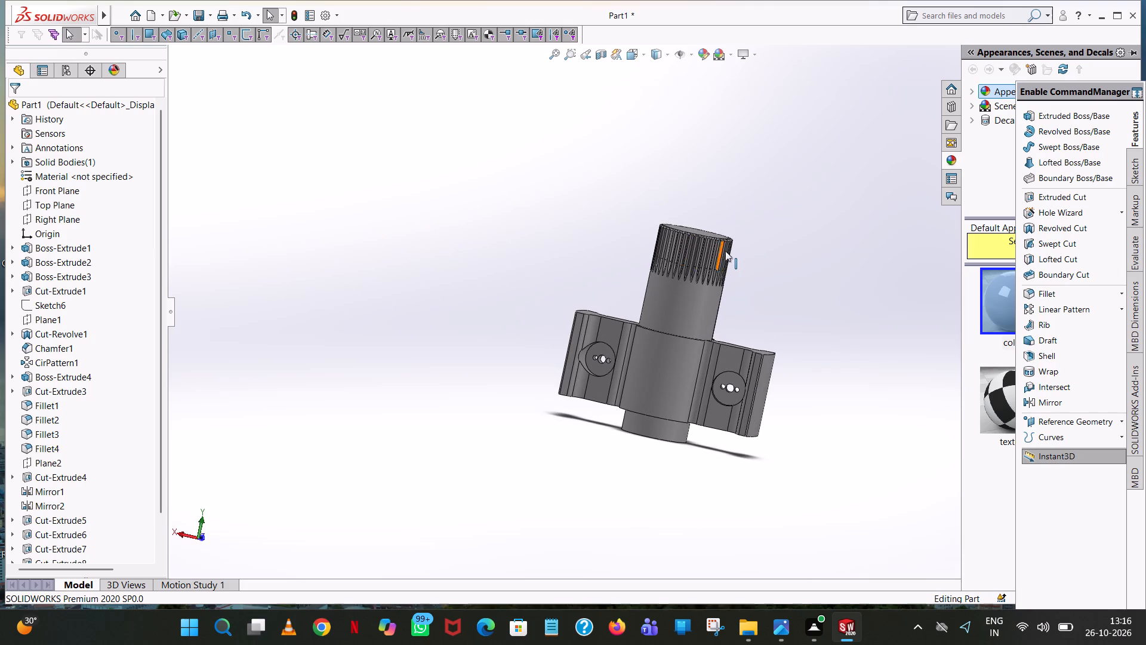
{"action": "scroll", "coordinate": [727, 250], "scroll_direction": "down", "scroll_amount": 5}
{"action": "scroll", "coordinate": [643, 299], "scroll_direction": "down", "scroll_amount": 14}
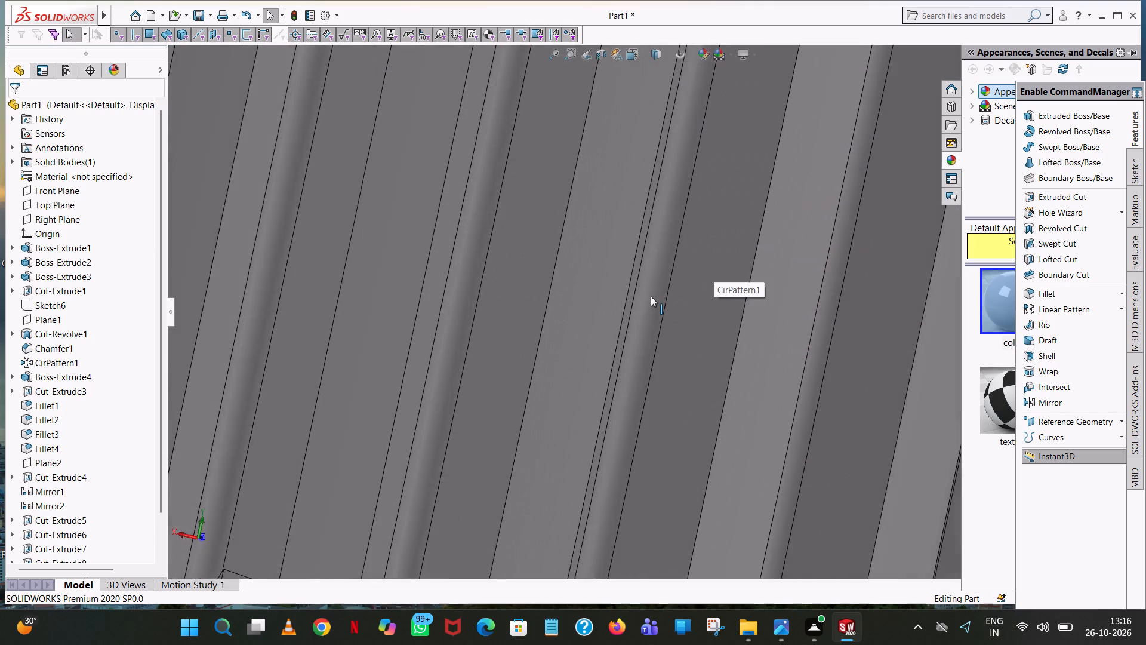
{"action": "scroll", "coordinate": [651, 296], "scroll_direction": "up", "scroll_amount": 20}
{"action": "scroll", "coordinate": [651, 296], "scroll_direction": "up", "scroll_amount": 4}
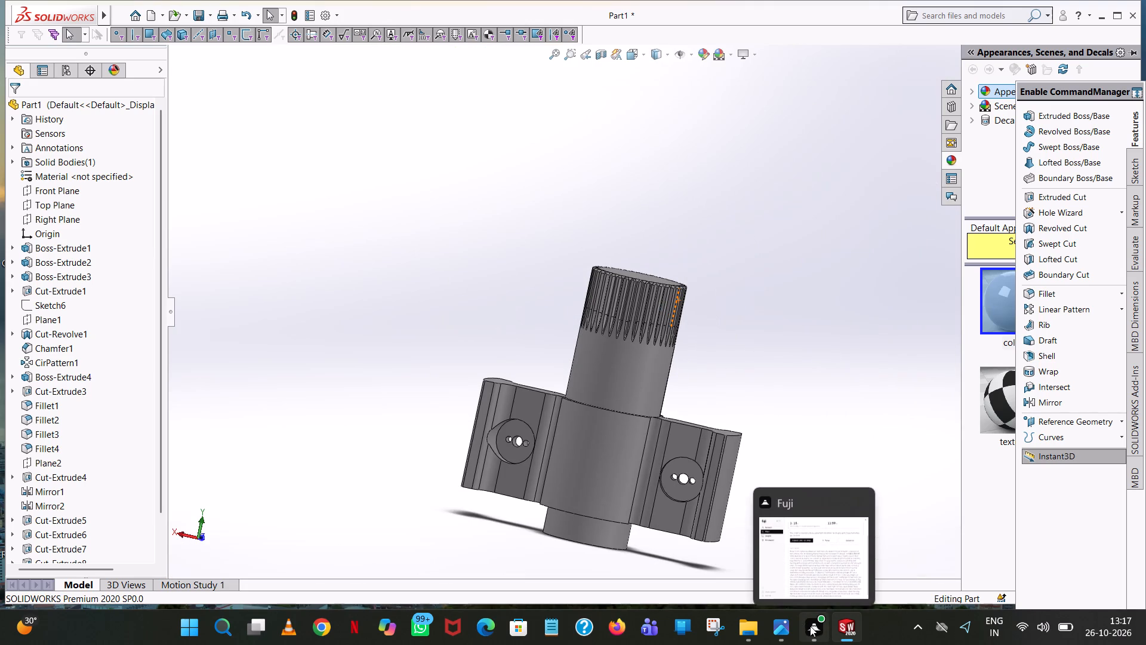
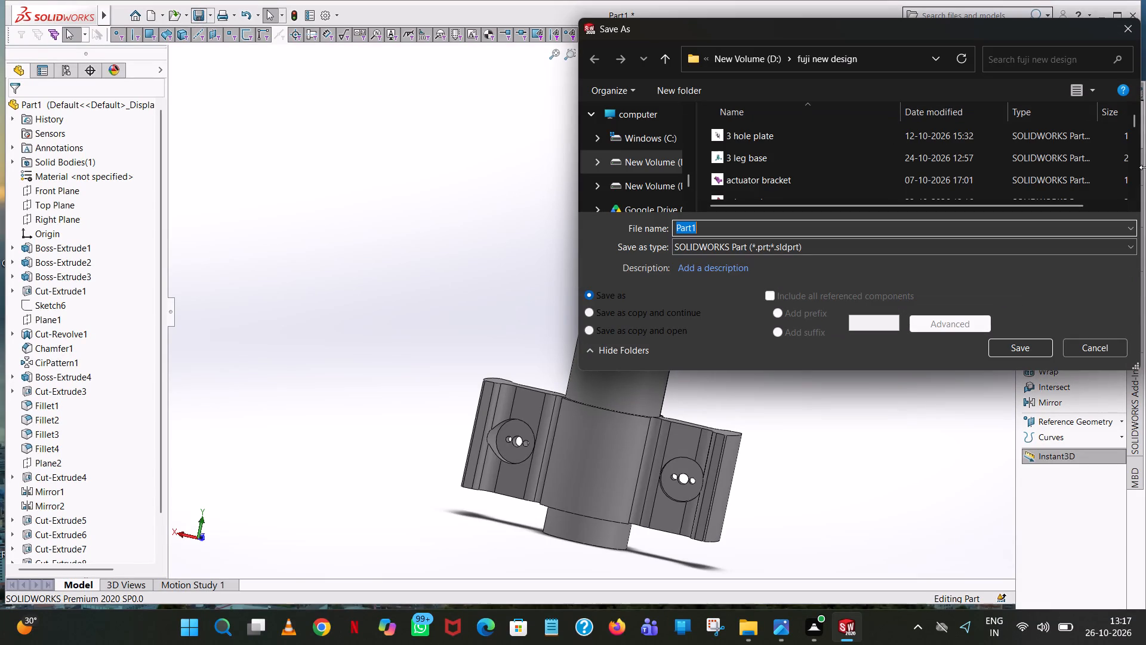
Save the part as "steering shaft" in SOLIDWORKS Part format in the "fuji new design" folder.
{"action": "type", "text": "steering"}
{"action": "key", "text": "space"}
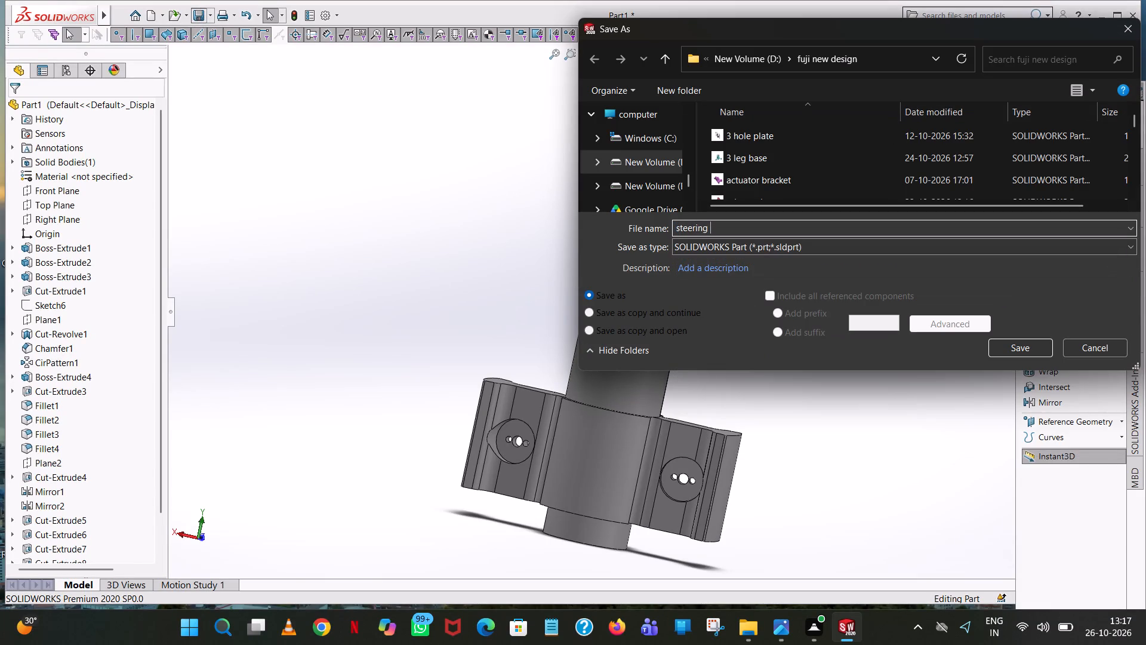
{"action": "type", "text": "shaft"}
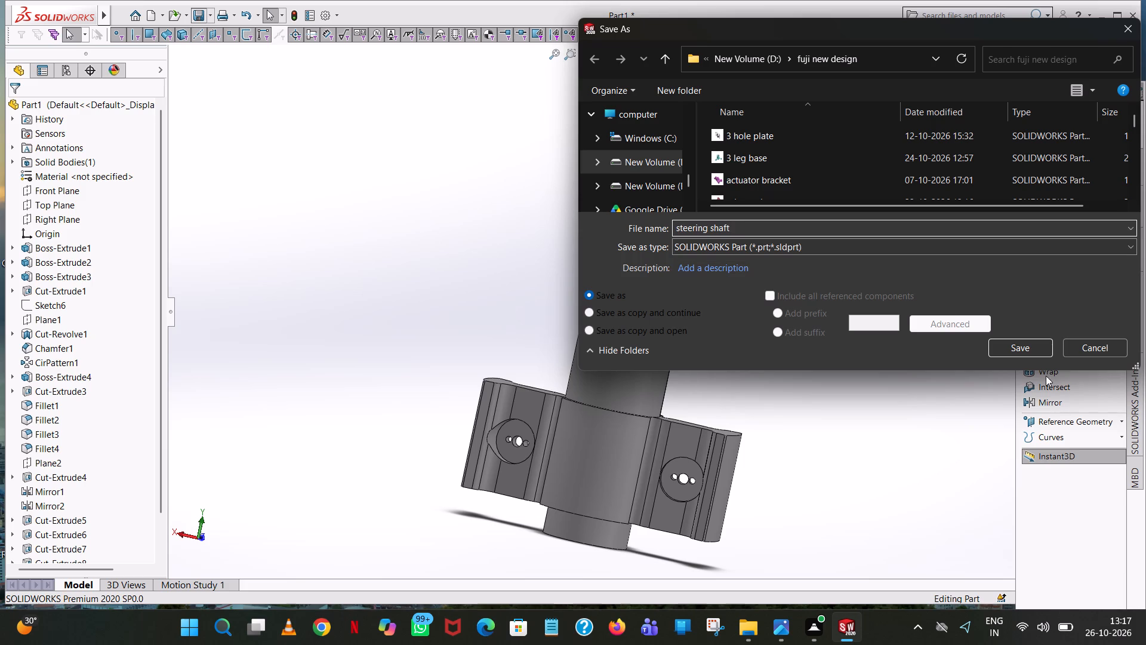
{"action": "left_click", "coordinate": [1029, 348]}
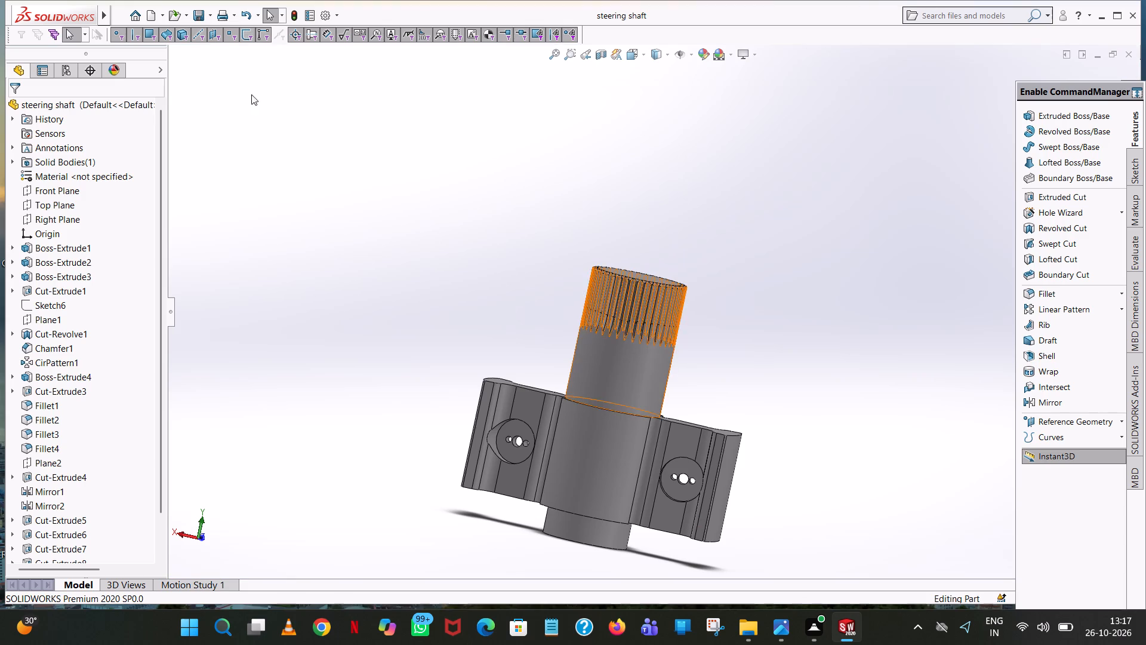
Save a PDF version of the steering shaft, under the same name, in the "fuji new pdf" folder on drive D.
{"action": "left_click", "coordinate": [211, 13]}
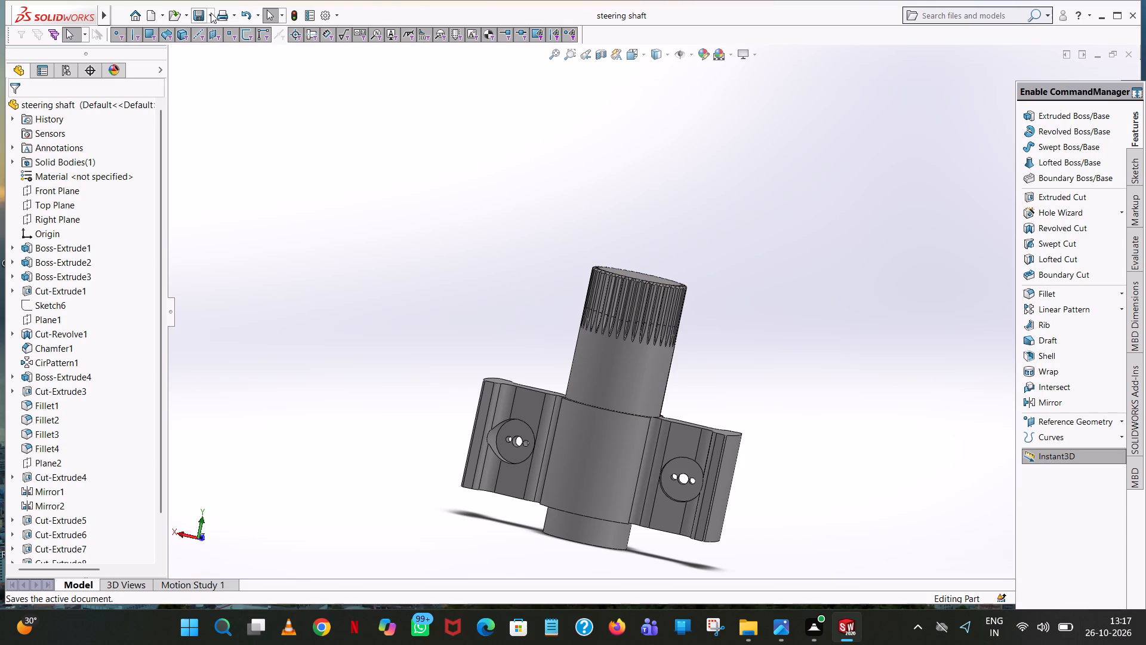
{"action": "left_click", "coordinate": [260, 50]}
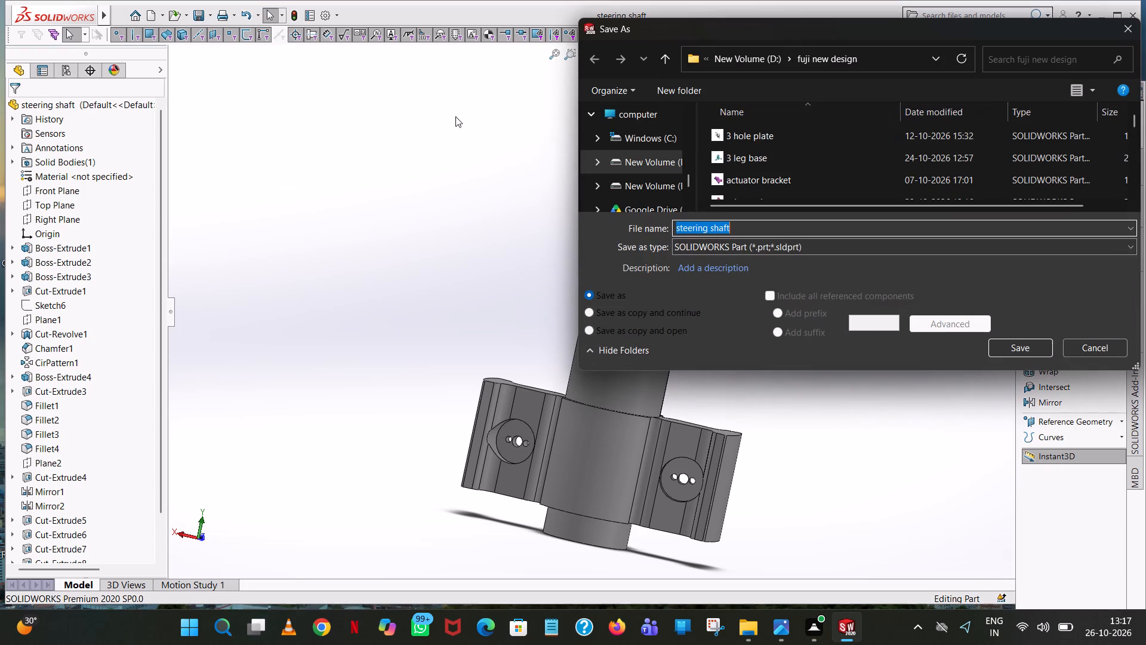
{"action": "left_click", "coordinate": [667, 59]}
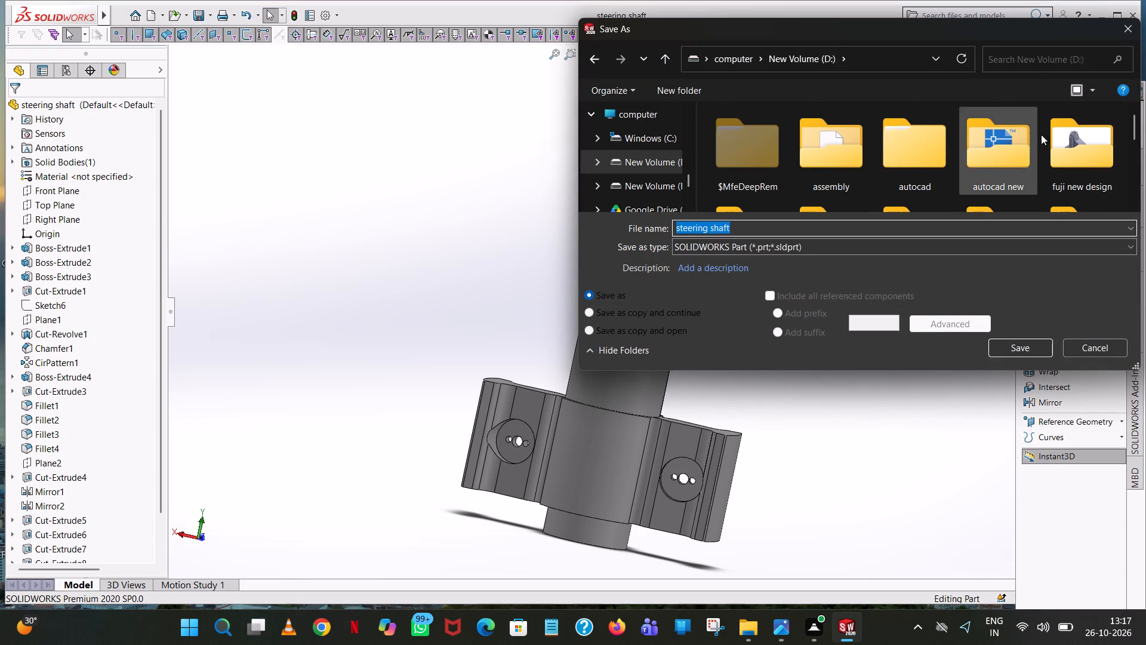
{"action": "scroll", "coordinate": [756, 161], "scroll_direction": "down", "scroll_amount": 1}
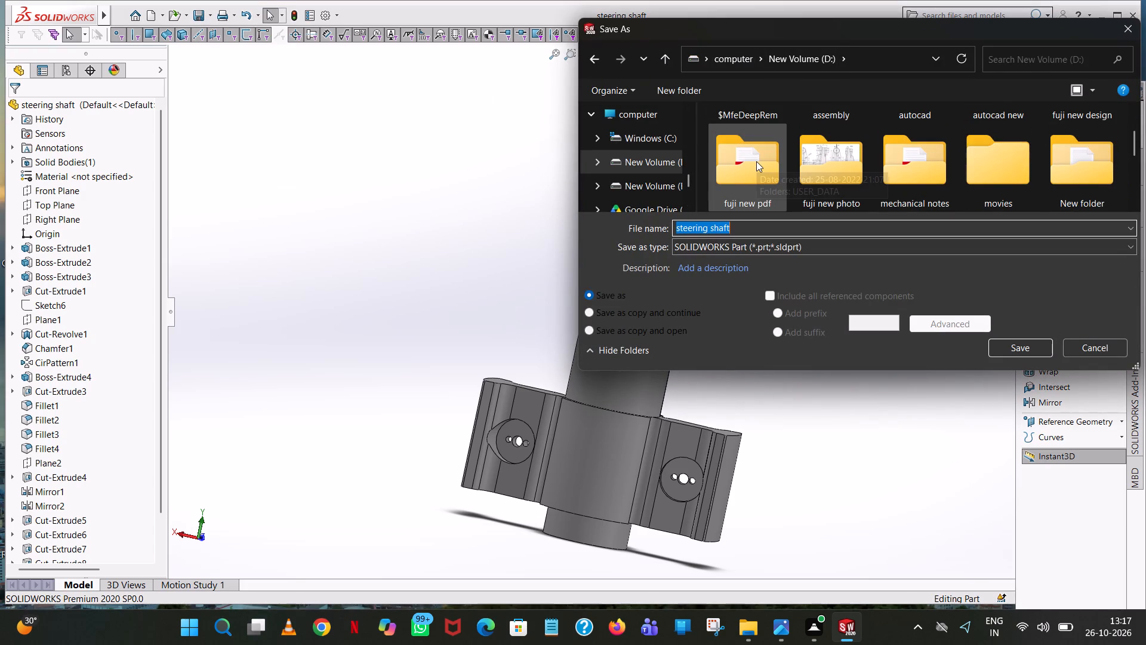
{"action": "double_click", "coordinate": [756, 161]}
{"action": "left_click", "coordinate": [760, 242]}
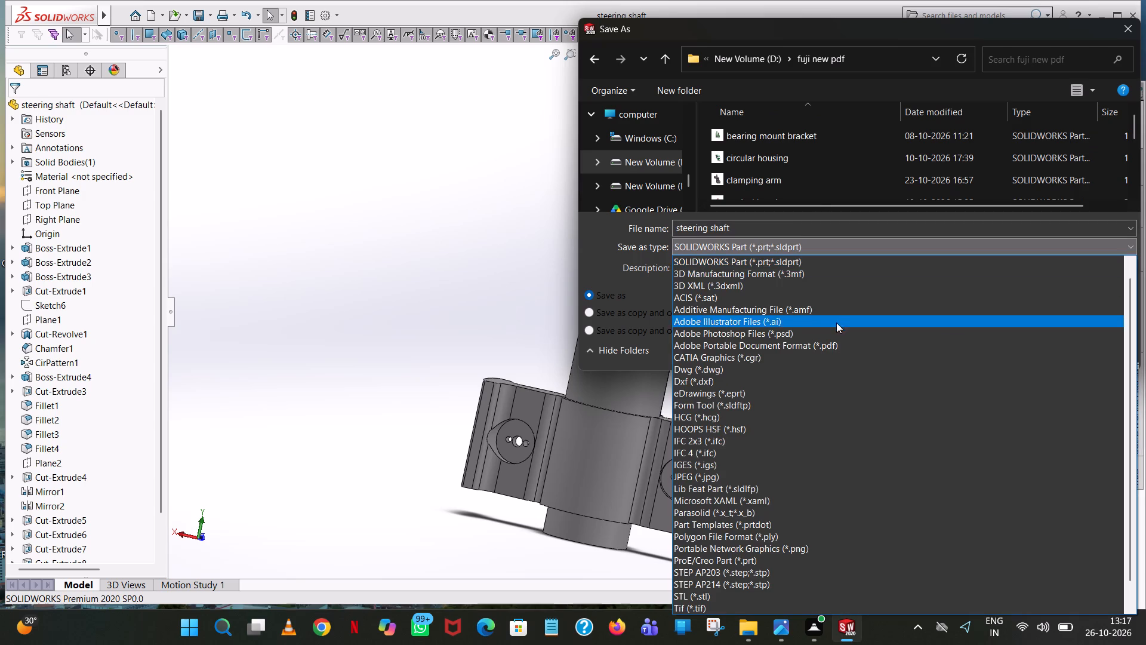
{"action": "left_click", "coordinate": [845, 354]}
{"action": "left_click", "coordinate": [775, 284]}
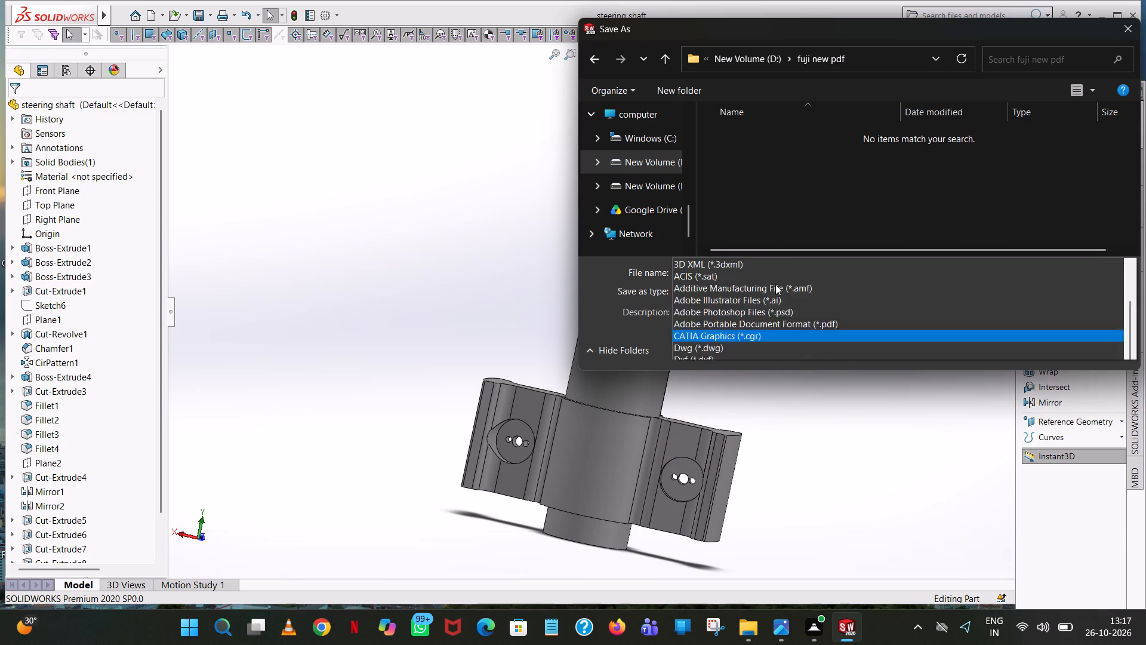
{"action": "left_click", "coordinate": [849, 64]}
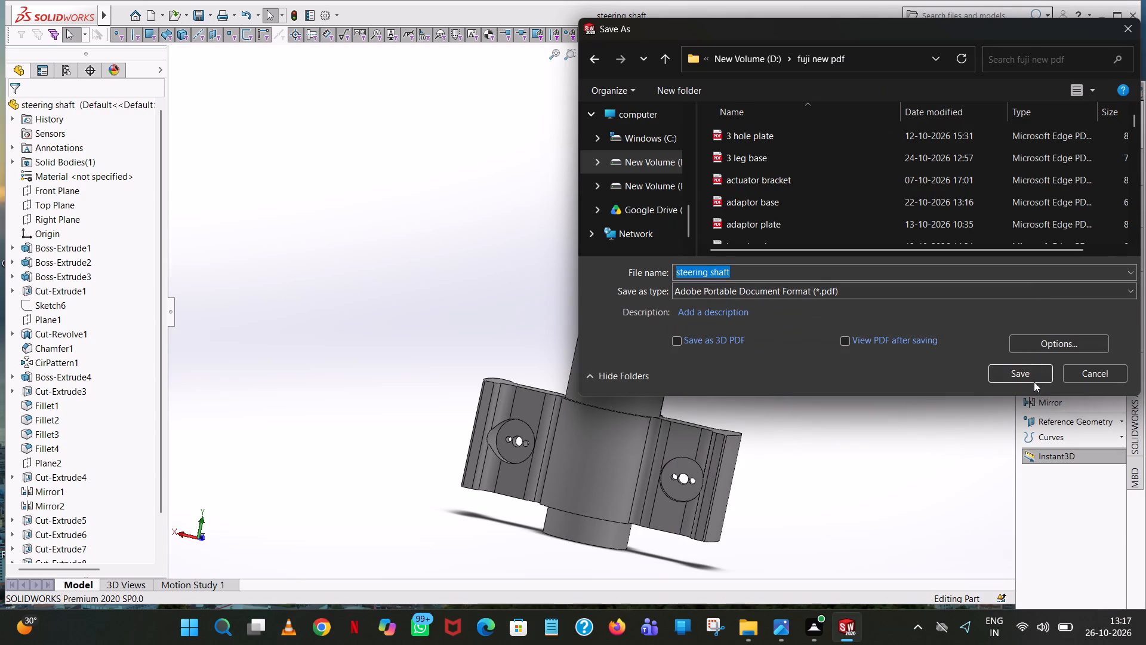
{"action": "left_click", "coordinate": [1037, 374]}
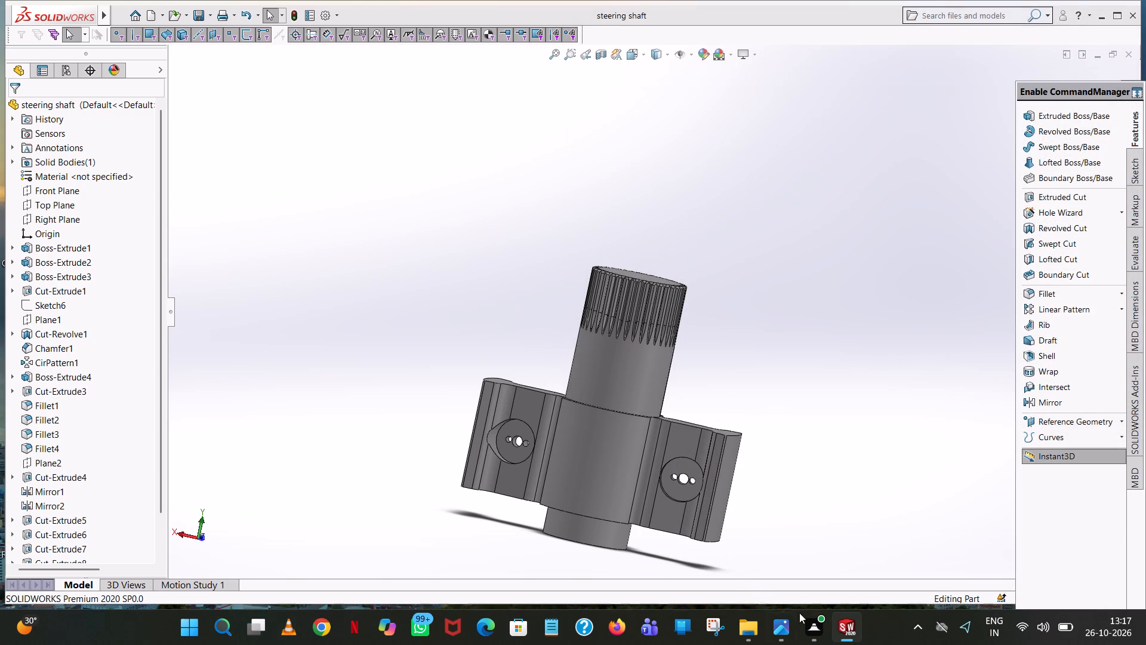